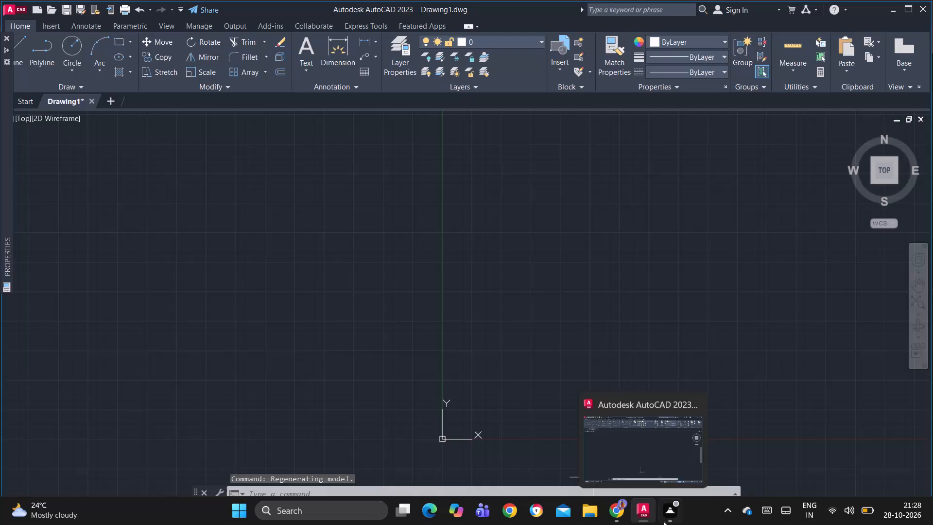
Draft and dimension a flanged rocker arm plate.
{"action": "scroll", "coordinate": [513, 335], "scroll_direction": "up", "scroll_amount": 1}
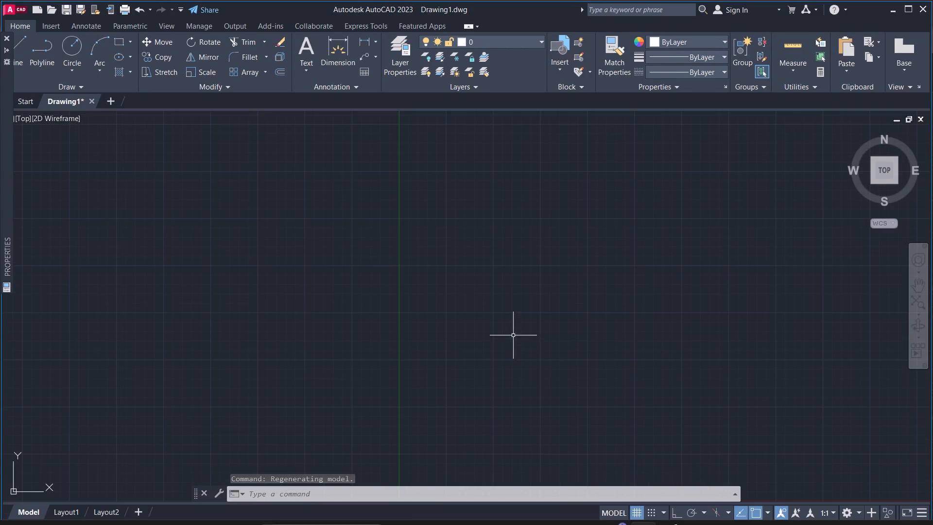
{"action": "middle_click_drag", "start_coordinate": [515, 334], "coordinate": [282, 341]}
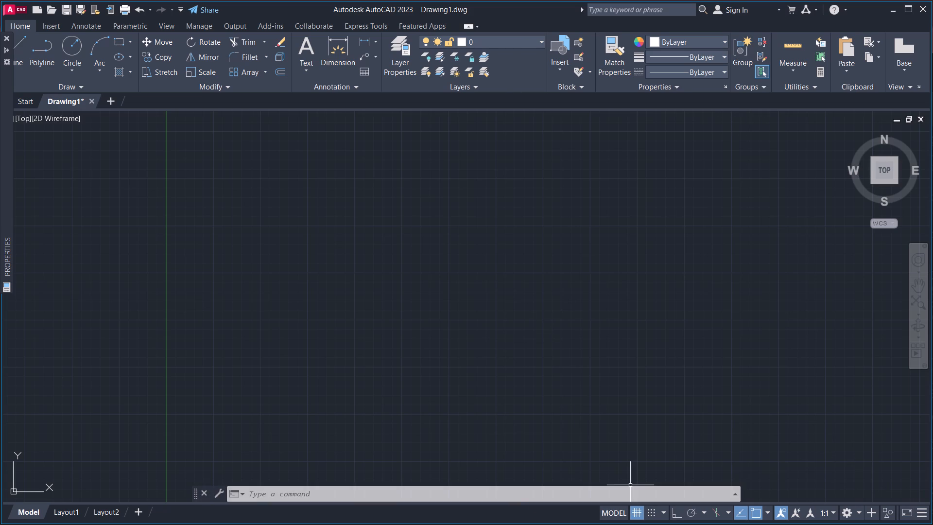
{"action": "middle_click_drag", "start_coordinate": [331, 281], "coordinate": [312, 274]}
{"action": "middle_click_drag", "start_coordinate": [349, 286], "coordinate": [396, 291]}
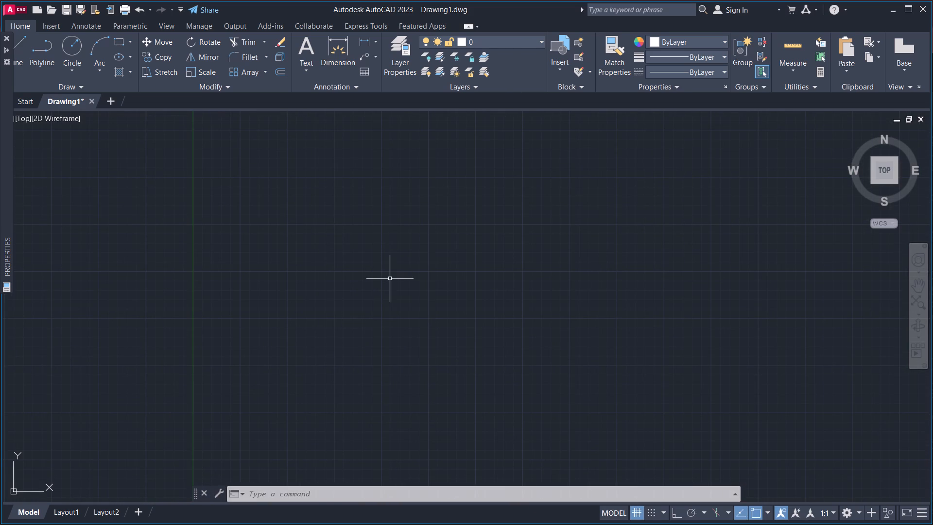
Save the drawing as FLANGED ROCKER ARM PLATE in the WFH V folder inside Docs on the Desktop.
{"action": "key", "text": "ctrl+s"}
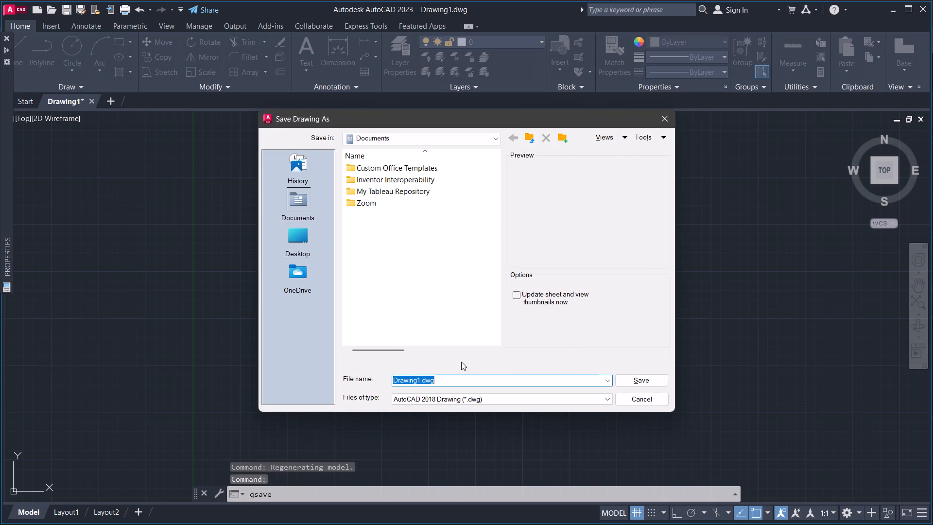
{"action": "left_click", "coordinate": [292, 243]}
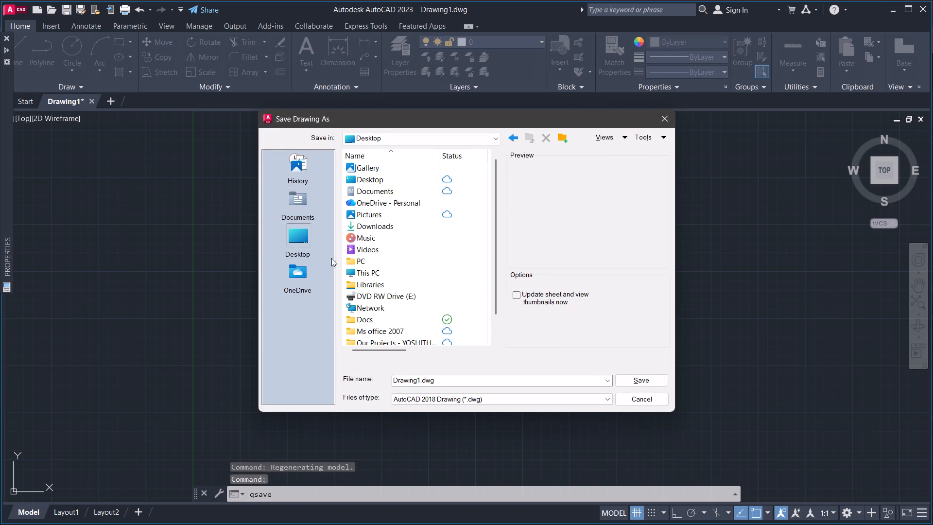
{"action": "double_click", "coordinate": [380, 321]}
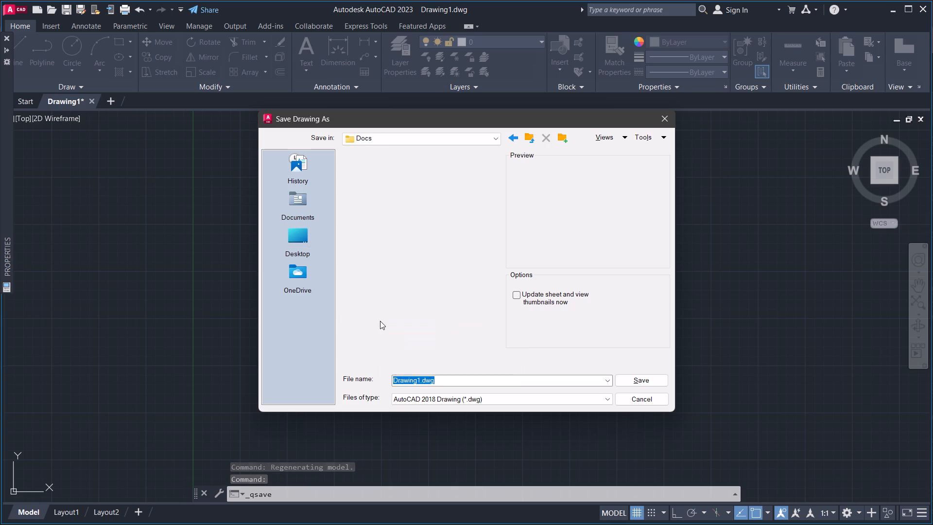
{"action": "double_click", "coordinate": [370, 168]}
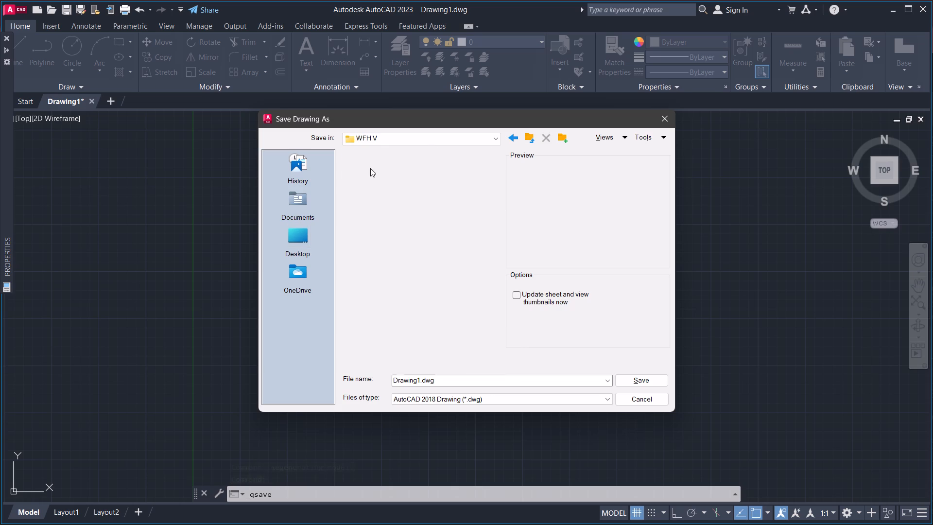
{"action": "left_click", "coordinate": [458, 379]}
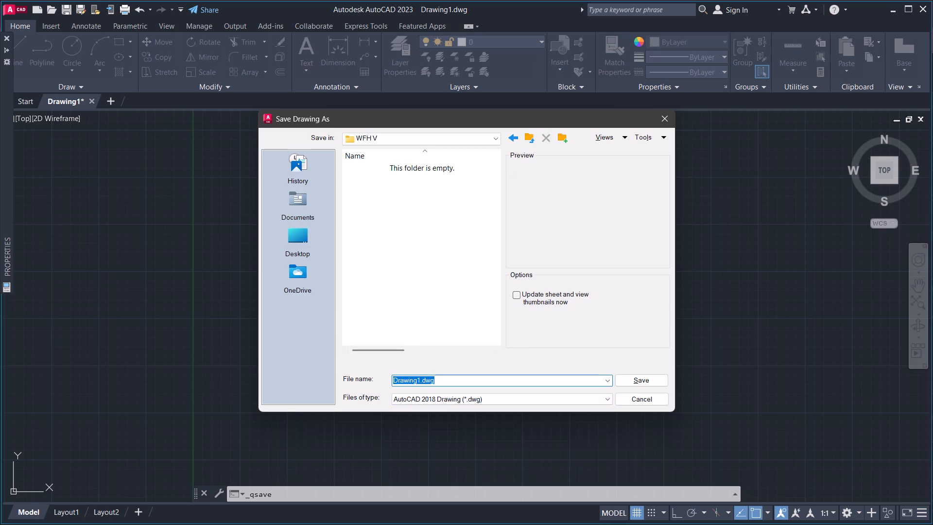
{"action": "key", "text": "BackSpace"}
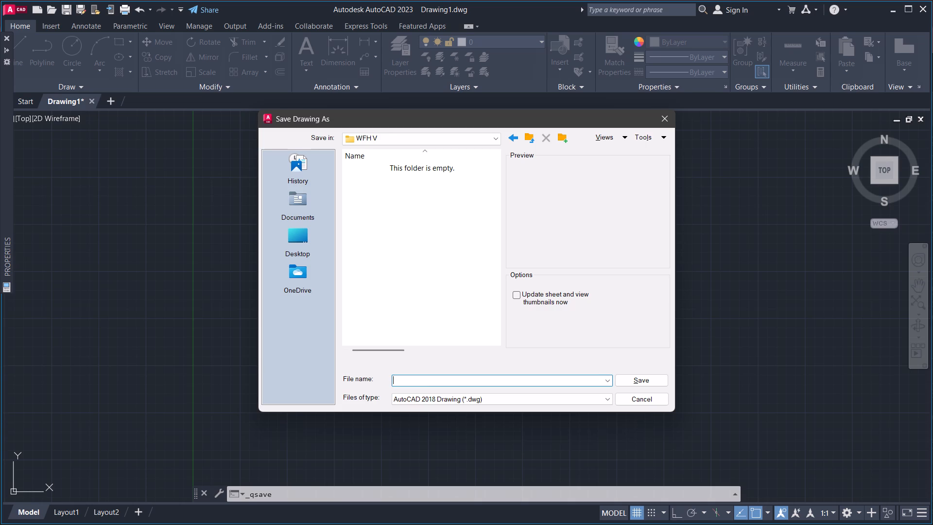
{"action": "type", "text": "FLANGED ROCKER"}
{"action": "key", "text": "space"}
{"action": "type", "text": "ARM PLATE"}
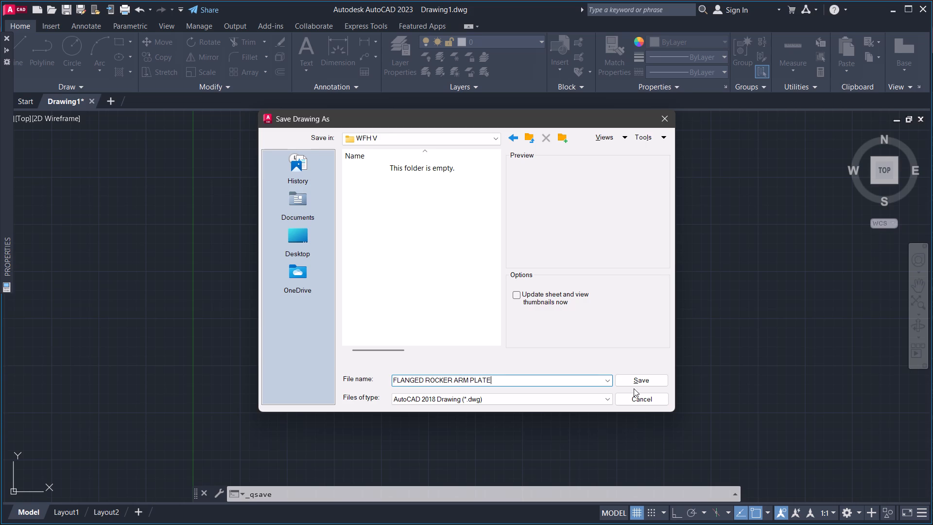
{"action": "left_click", "coordinate": [639, 381]}
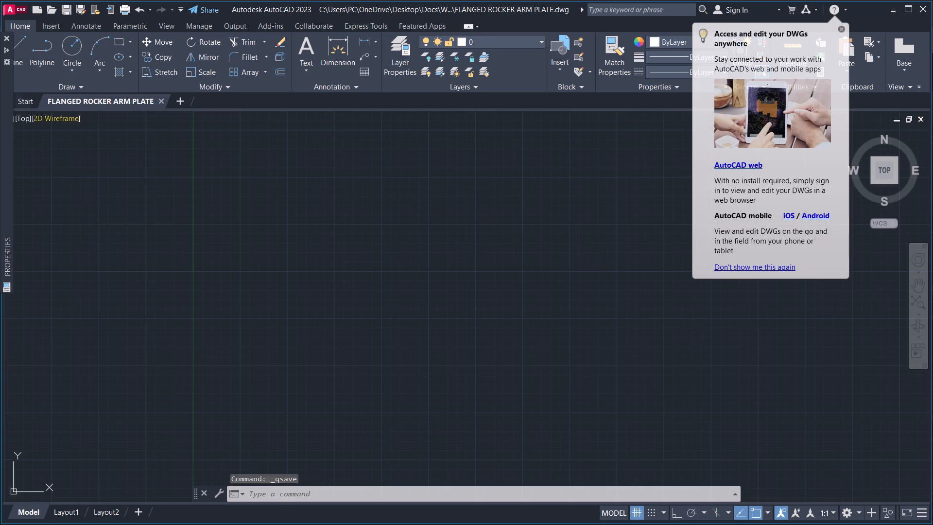
{"action": "left_click", "coordinate": [842, 29]}
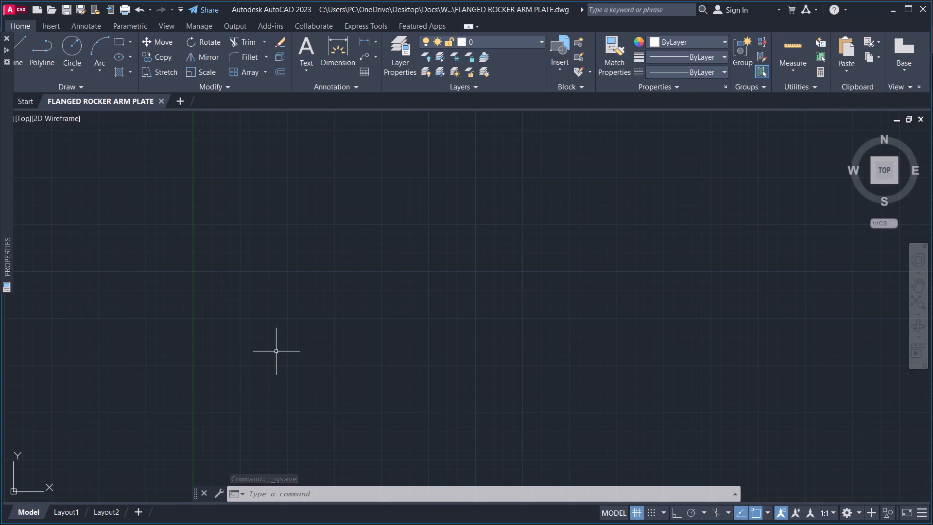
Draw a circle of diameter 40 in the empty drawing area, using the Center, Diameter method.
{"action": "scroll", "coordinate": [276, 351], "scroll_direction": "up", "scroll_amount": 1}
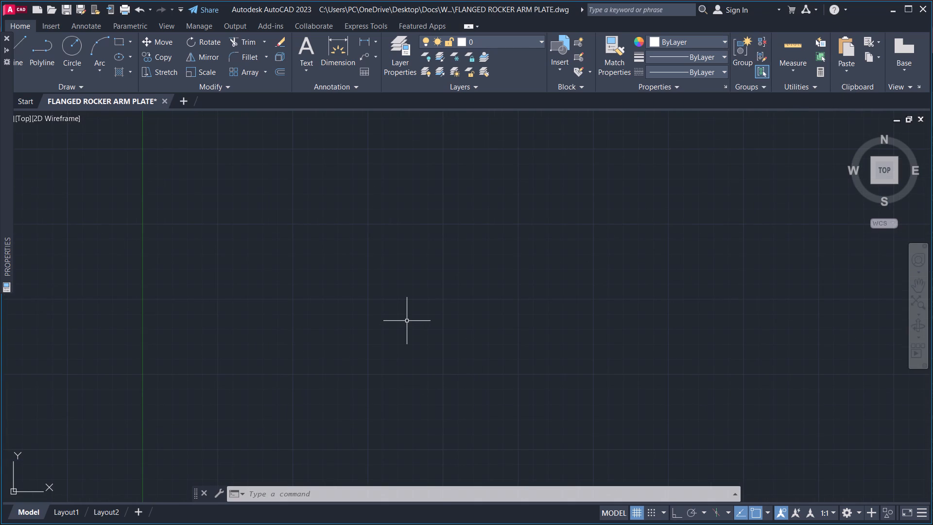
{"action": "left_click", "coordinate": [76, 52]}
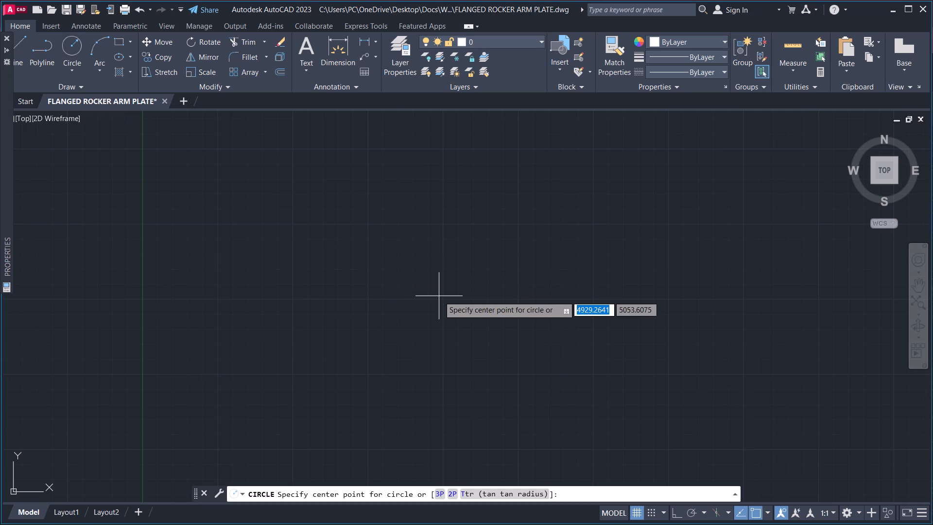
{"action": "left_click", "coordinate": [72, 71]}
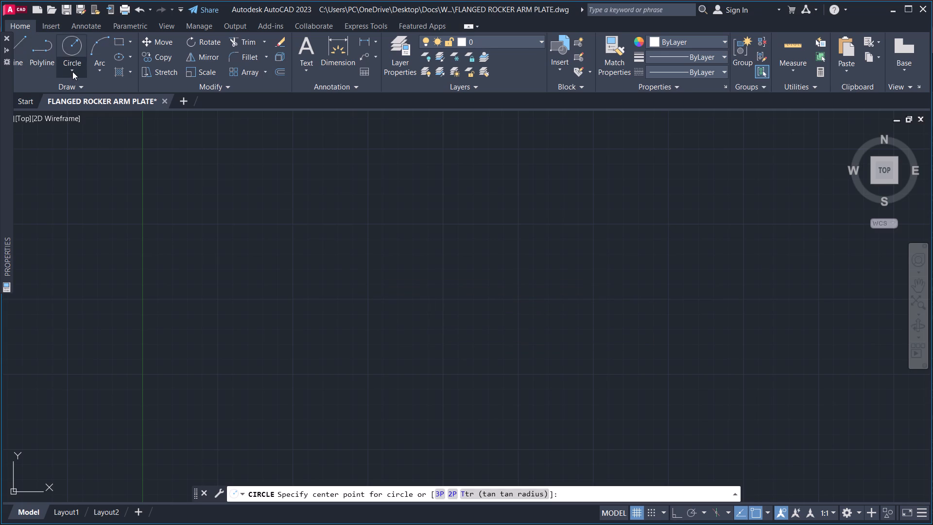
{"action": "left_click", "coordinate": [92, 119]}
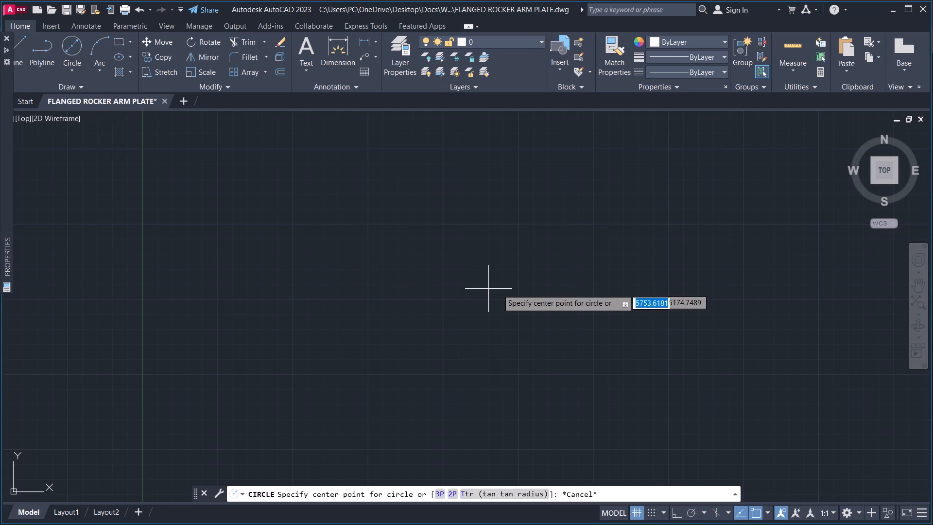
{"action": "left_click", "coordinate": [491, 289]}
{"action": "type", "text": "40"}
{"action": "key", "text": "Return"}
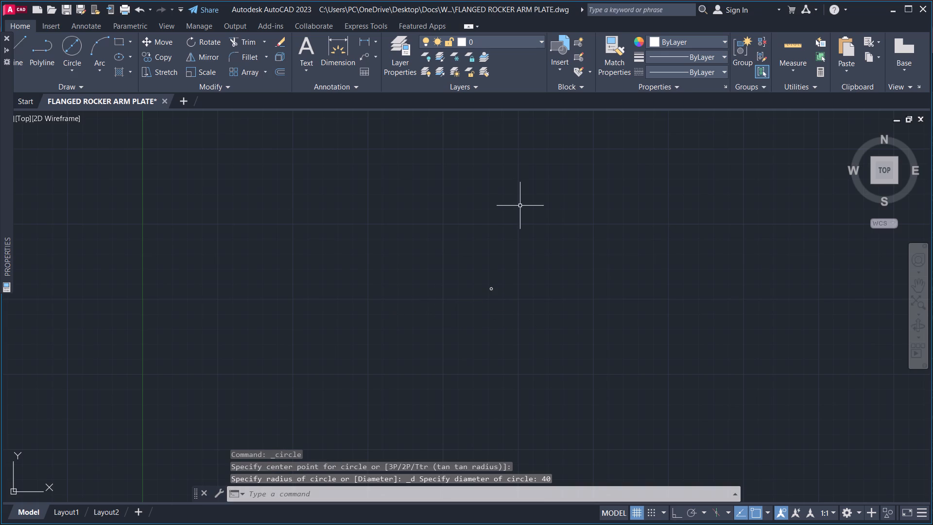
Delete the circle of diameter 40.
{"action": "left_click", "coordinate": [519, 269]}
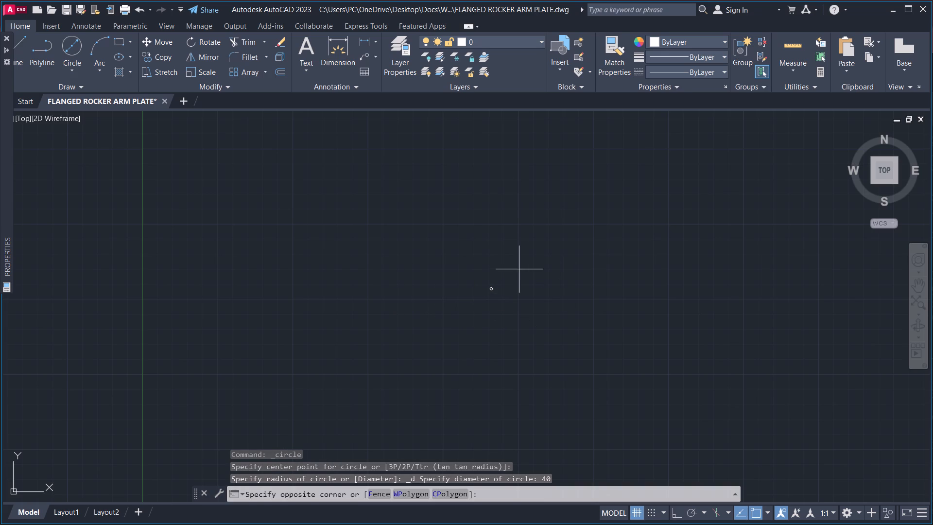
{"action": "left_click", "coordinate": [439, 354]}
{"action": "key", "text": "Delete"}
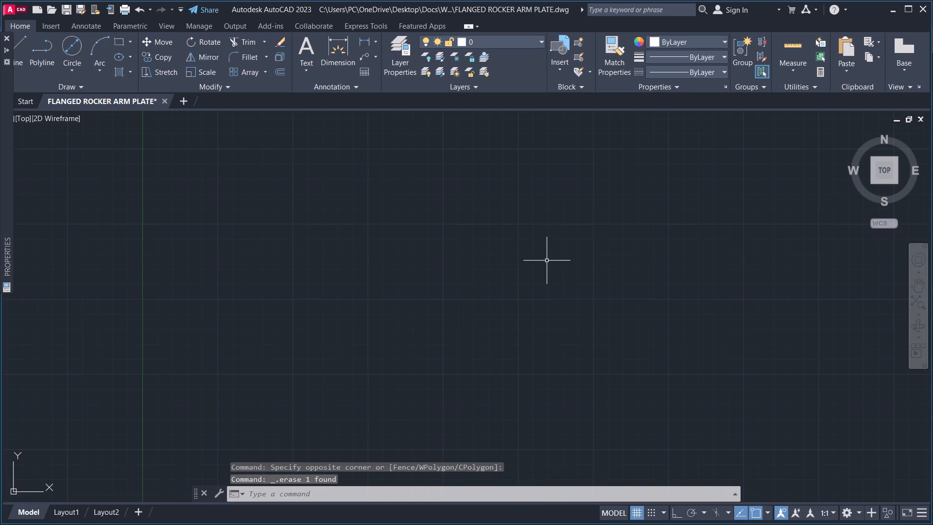
Set the length precision of the drawing units to 0.
{"action": "type", "text": "UNITS"}
{"action": "key", "text": "Return"}
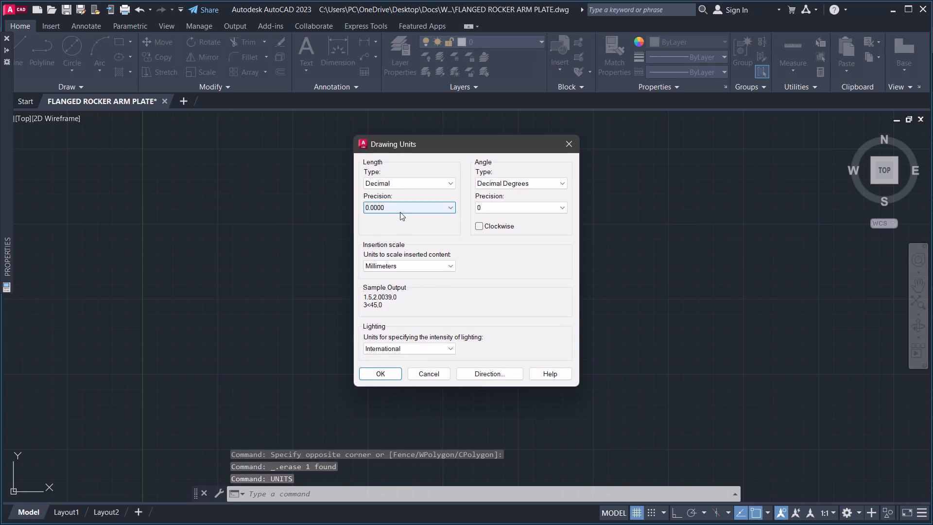
{"action": "left_click", "coordinate": [400, 212]}
{"action": "left_click", "coordinate": [396, 216]}
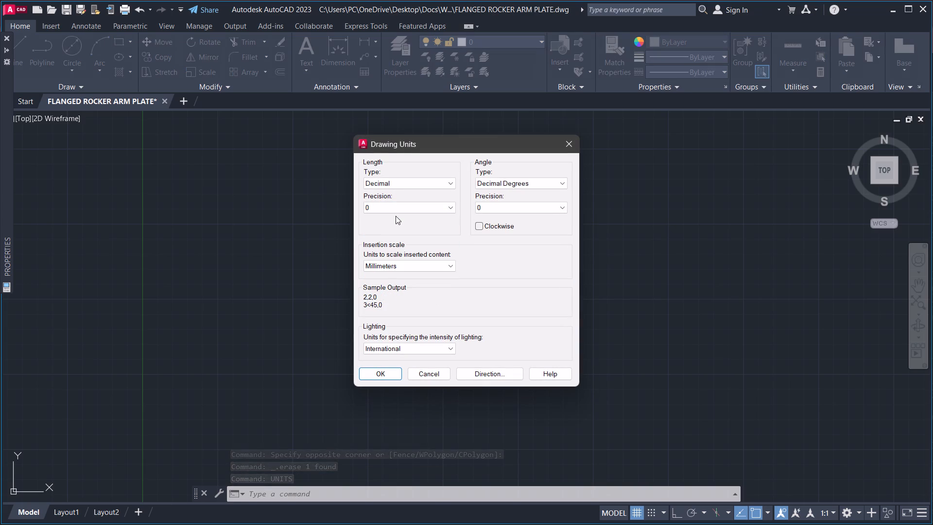
{"action": "left_click", "coordinate": [384, 376]}
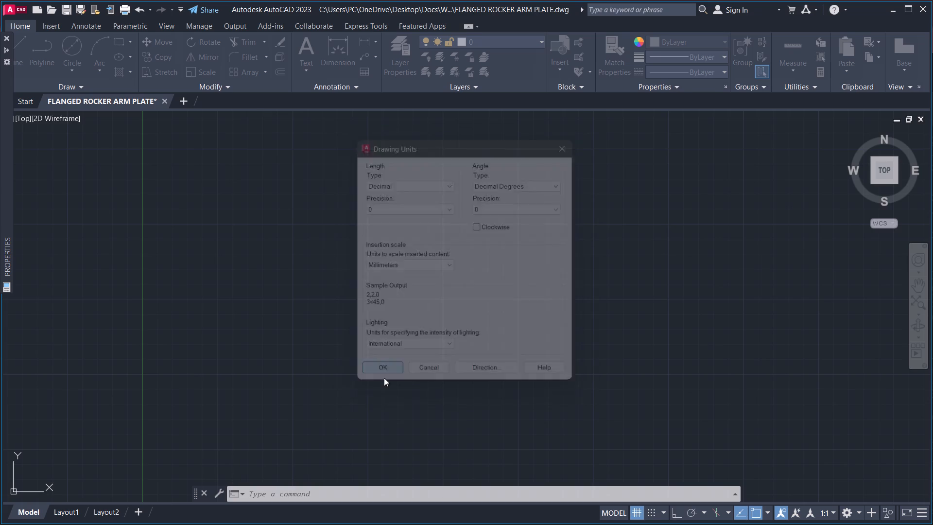
Set the model space limits with the lower left corner at 0,0 and the upper right corner at 2000,2000.
{"action": "type", "text": "LIMITS"}
{"action": "key", "text": "Return"}
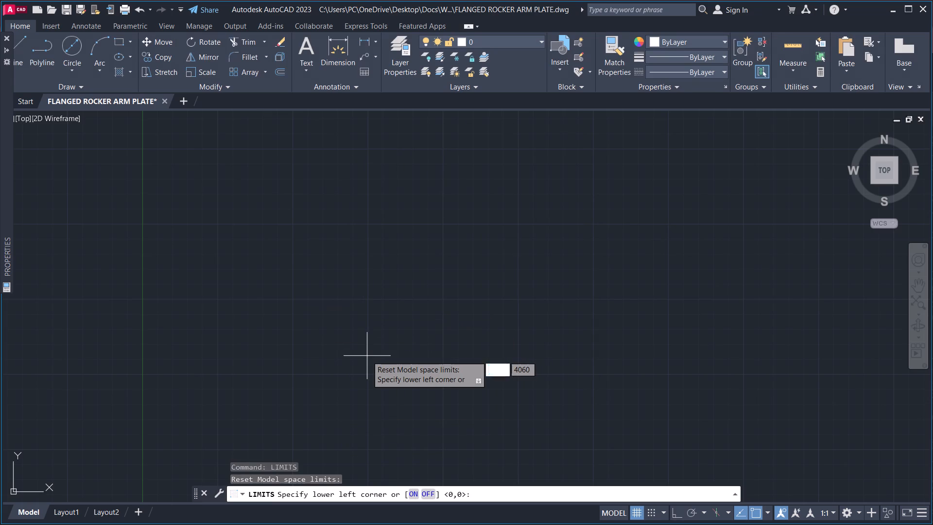
{"action": "type", "text": "0,0"}
{"action": "key", "text": "Return"}
{"action": "type", "text": "2000,"}
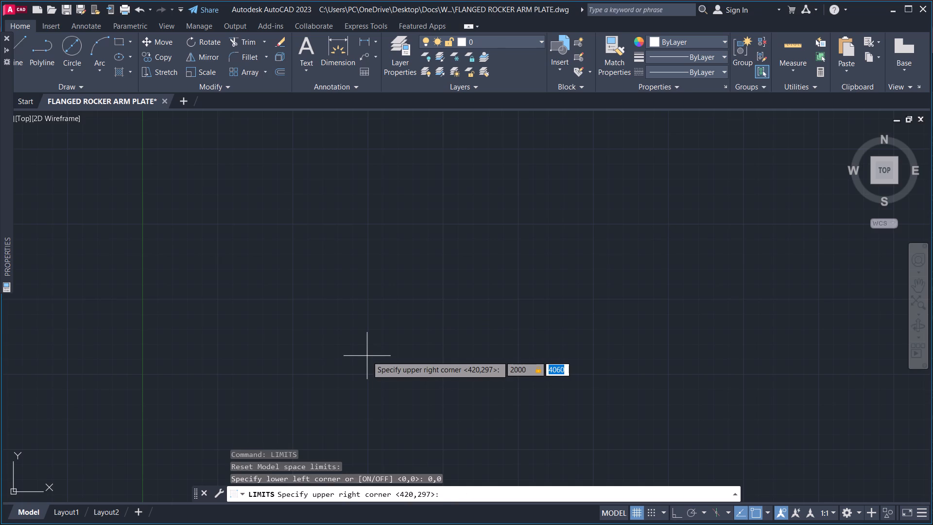
{"action": "type", "text": "2000"}
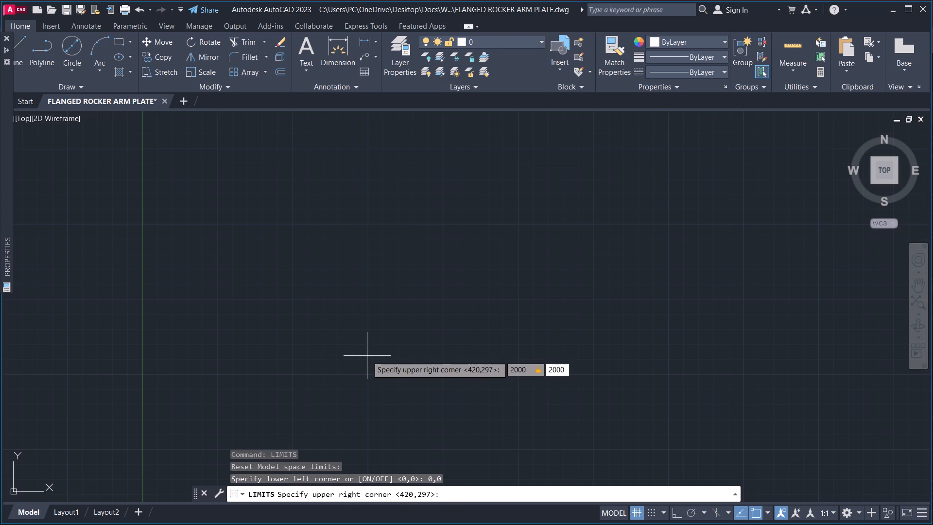
{"action": "key", "text": "Return"}
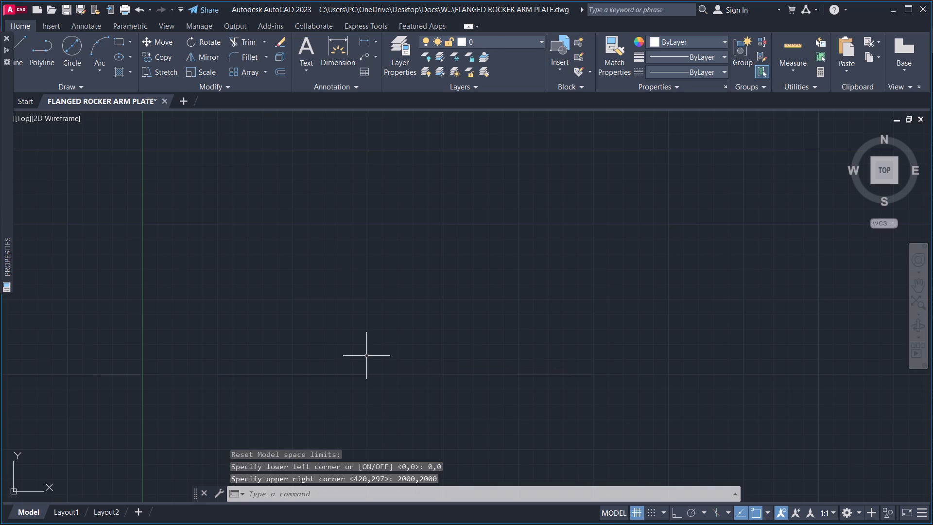
Set the linear dimension precision of the ISO-25 dimension style's primary units to 0.
{"action": "type", "text": "D"}
{"action": "key", "text": "space"}
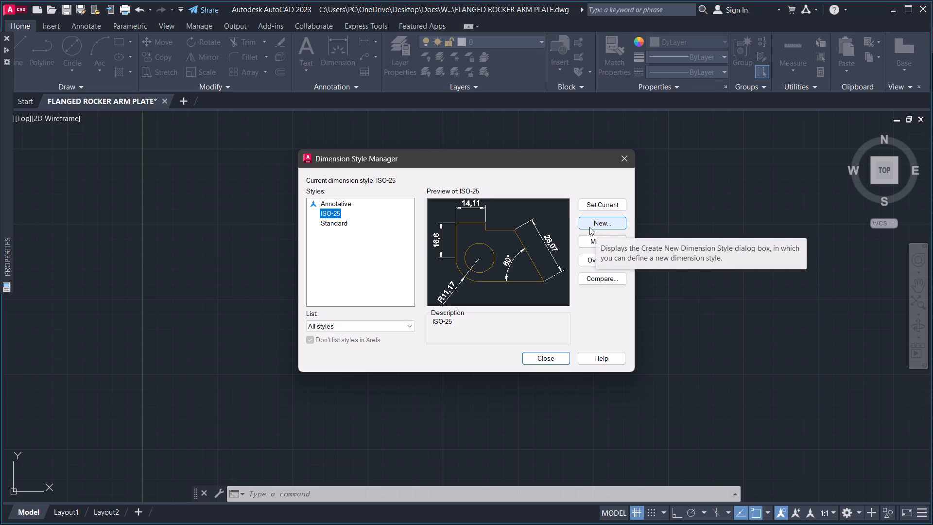
{"action": "left_click", "coordinate": [391, 324]}
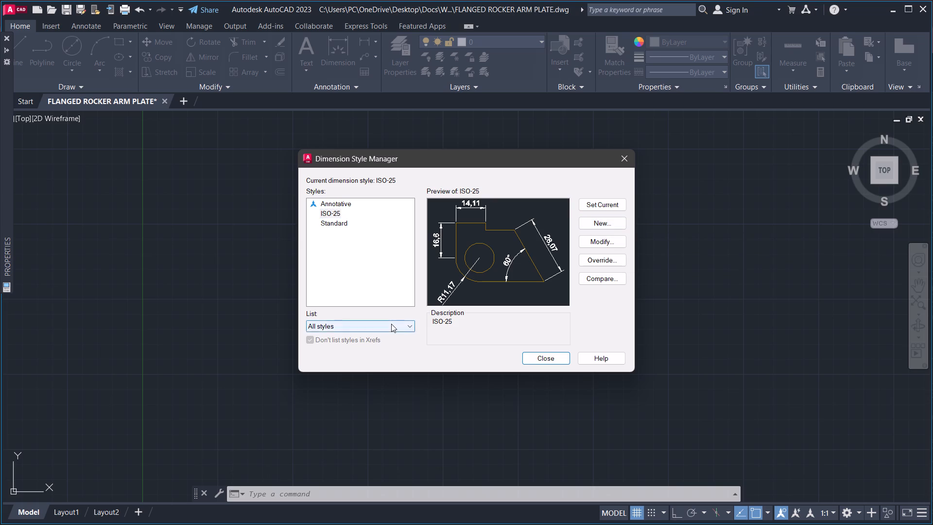
{"action": "left_click", "coordinate": [391, 324]}
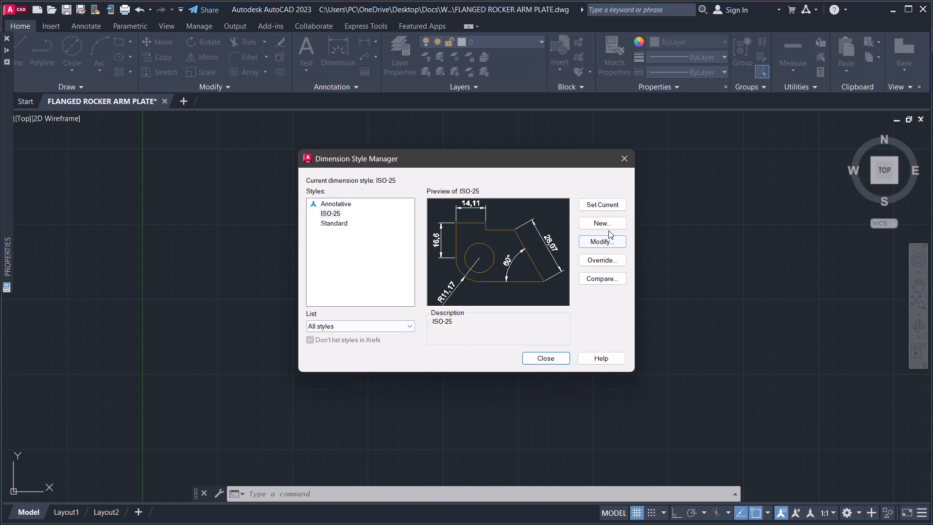
{"action": "left_click", "coordinate": [601, 246]}
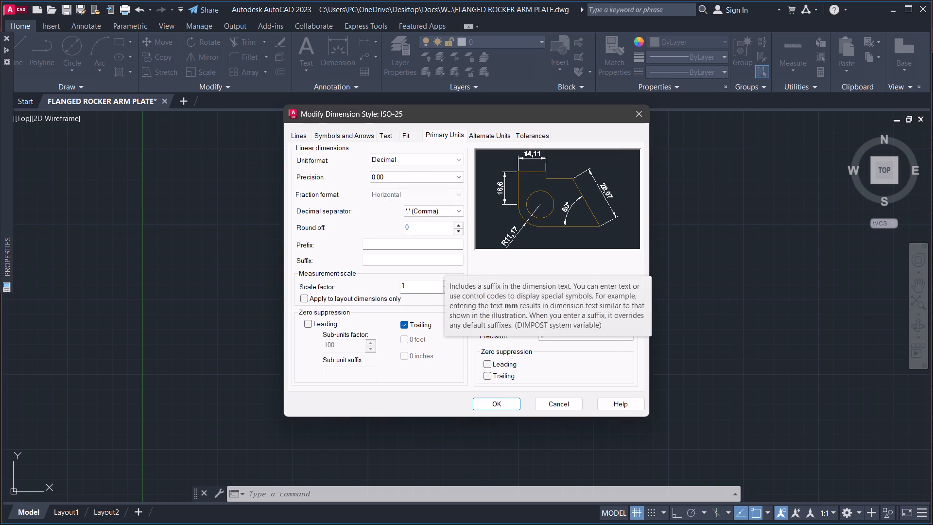
{"action": "left_click", "coordinate": [408, 176]}
{"action": "left_click", "coordinate": [400, 186]}
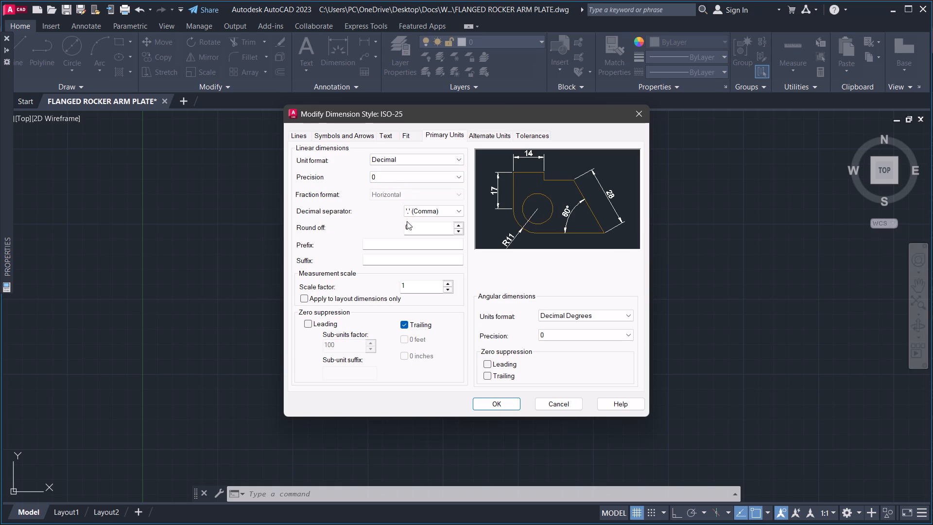
Set the text height of the ISO-25 dimension style to 3.
{"action": "left_click", "coordinate": [413, 137]}
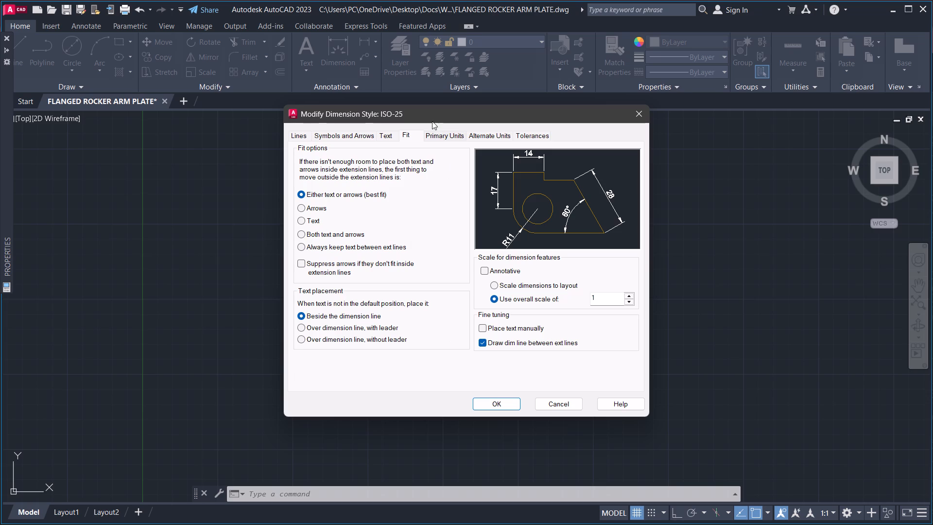
{"action": "left_click", "coordinate": [438, 138]}
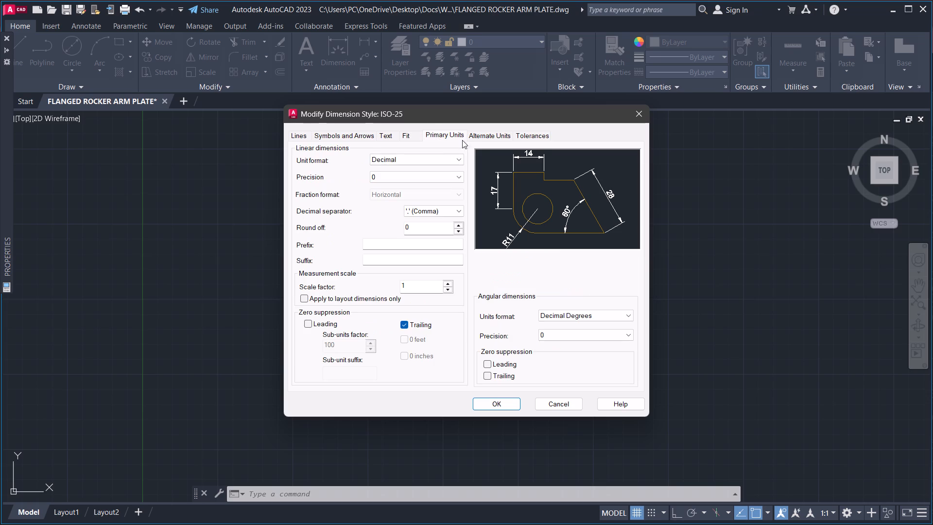
{"action": "left_click", "coordinate": [486, 136]}
{"action": "left_click", "coordinate": [390, 134]}
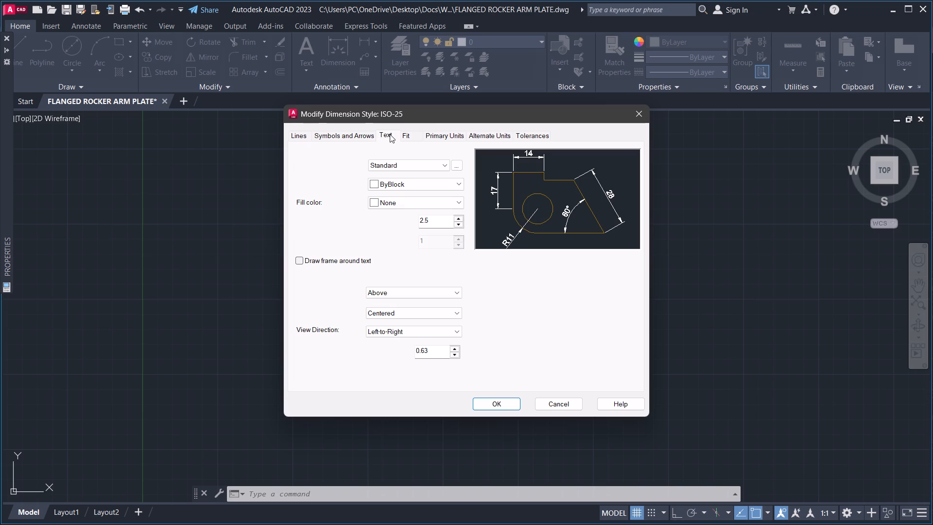
{"action": "left_click_drag", "start_coordinate": [435, 222], "coordinate": [359, 228]}
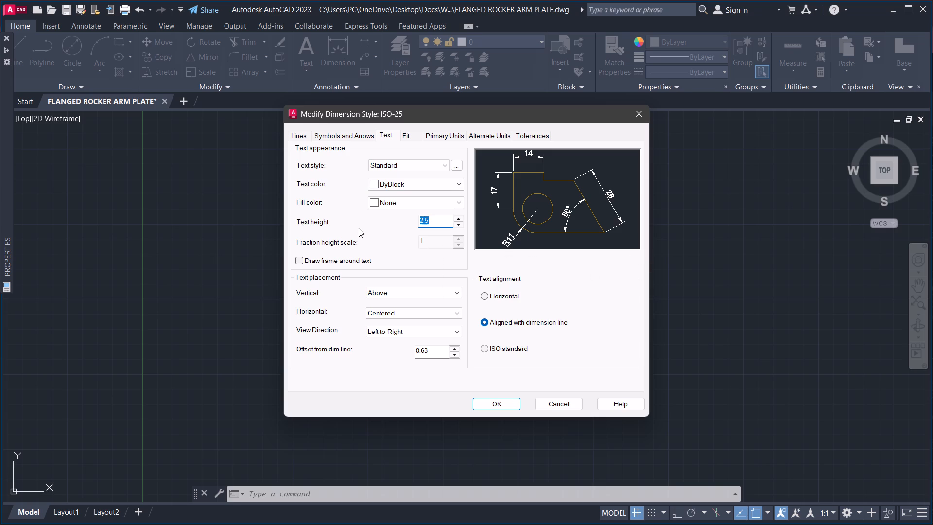
{"action": "key", "text": "BackSpace"}
{"action": "key", "text": "3"}
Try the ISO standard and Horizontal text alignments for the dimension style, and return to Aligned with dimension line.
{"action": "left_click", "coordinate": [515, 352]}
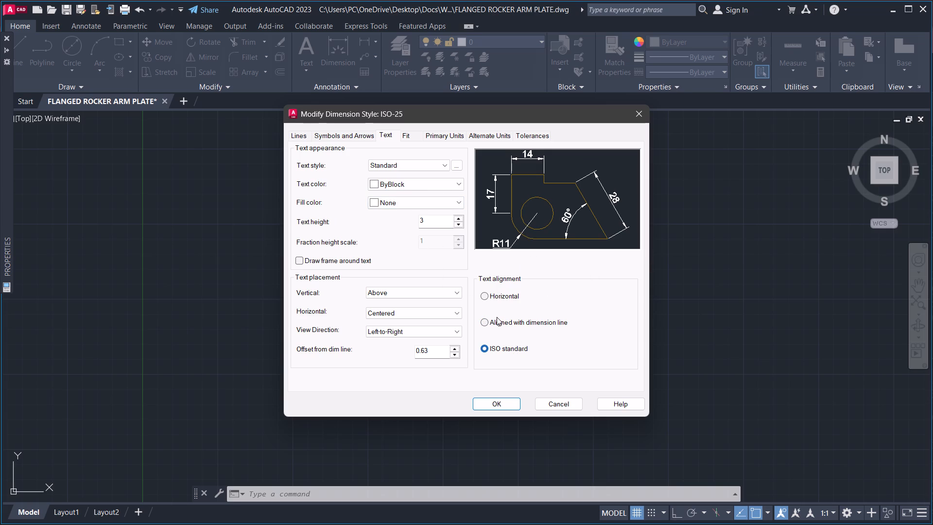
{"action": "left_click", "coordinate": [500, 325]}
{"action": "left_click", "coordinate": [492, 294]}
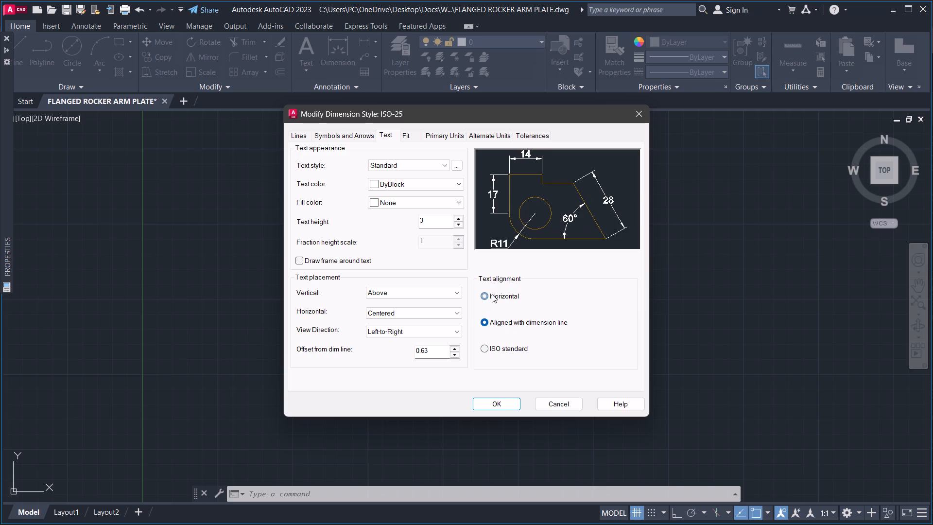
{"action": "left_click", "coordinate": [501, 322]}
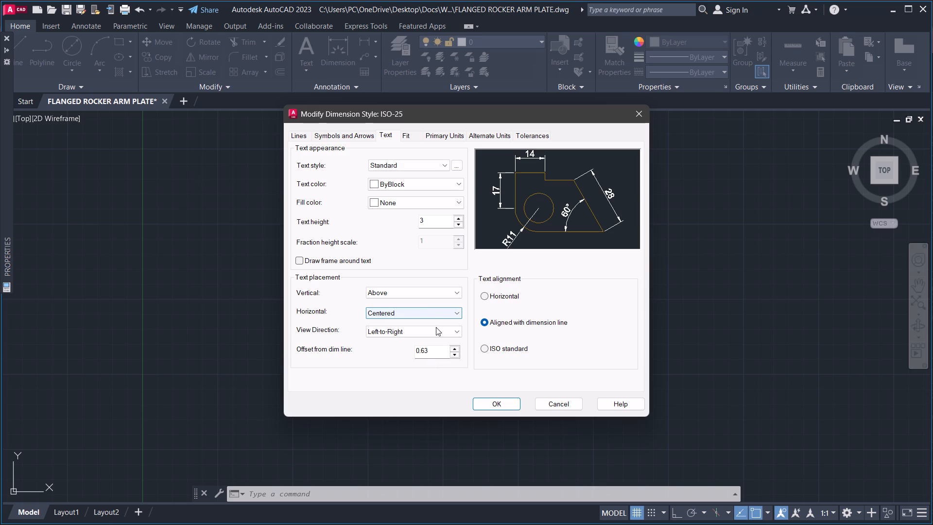
Apply the modified ISO-25 settings and make ISO-25 the current dimension style.
{"action": "left_click", "coordinate": [486, 403]}
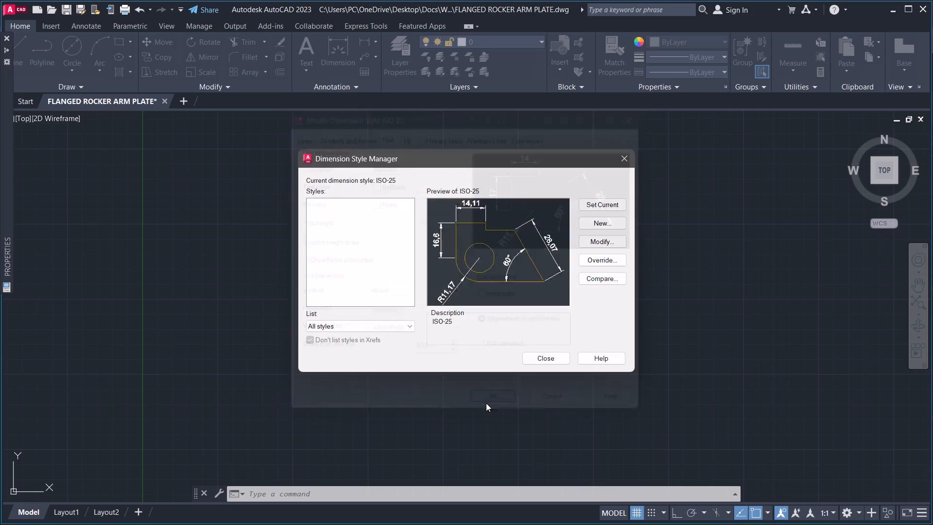
{"action": "left_click", "coordinate": [607, 203]}
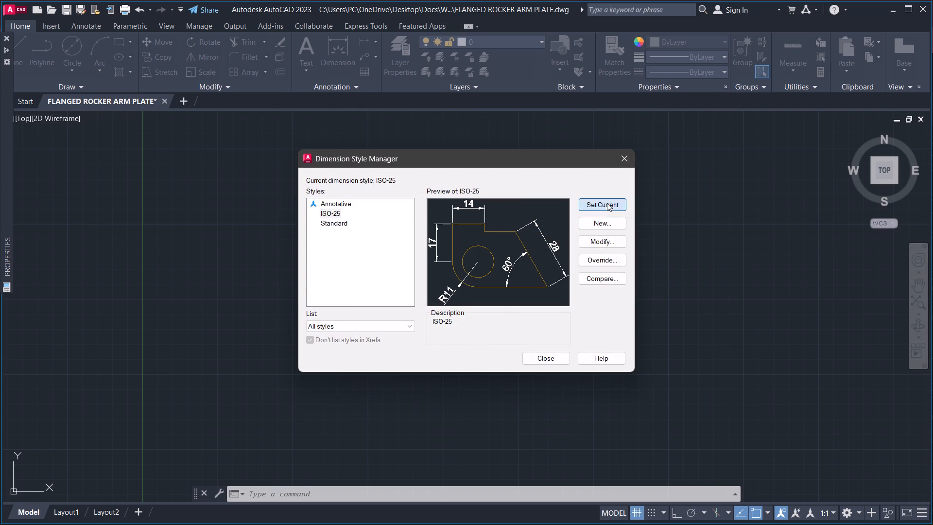
{"action": "left_click", "coordinate": [552, 356]}
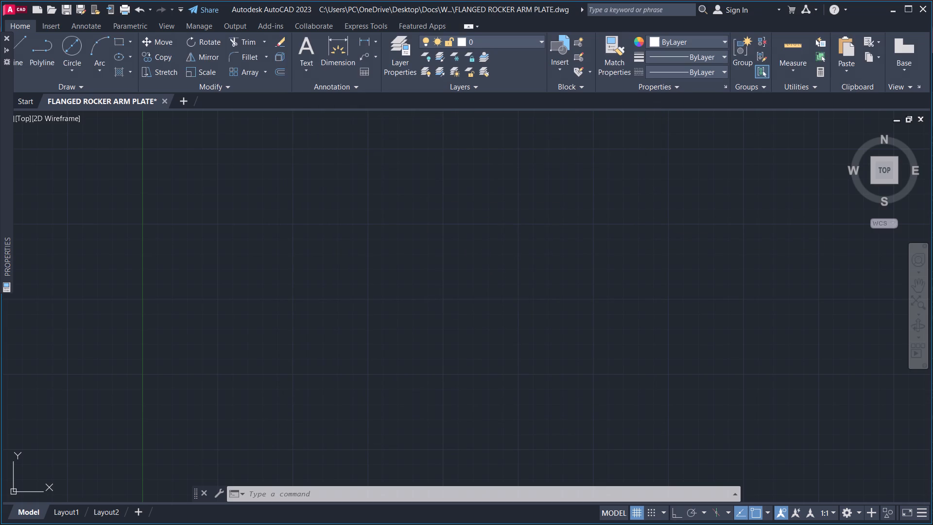
Draw a circle of diameter 40 in the open drawing area.
{"action": "scroll", "coordinate": [315, 372], "scroll_direction": "up", "scroll_amount": 1}
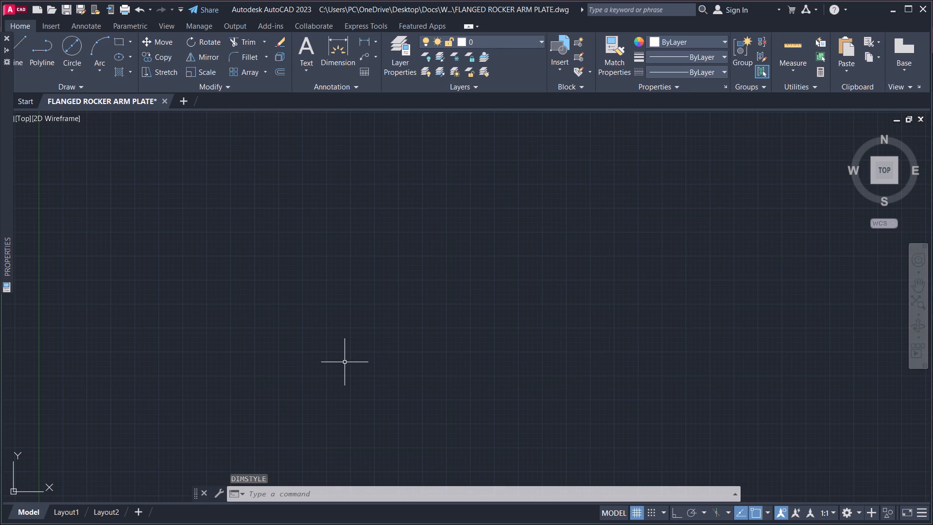
{"action": "scroll", "coordinate": [346, 358], "scroll_direction": "down", "scroll_amount": 2}
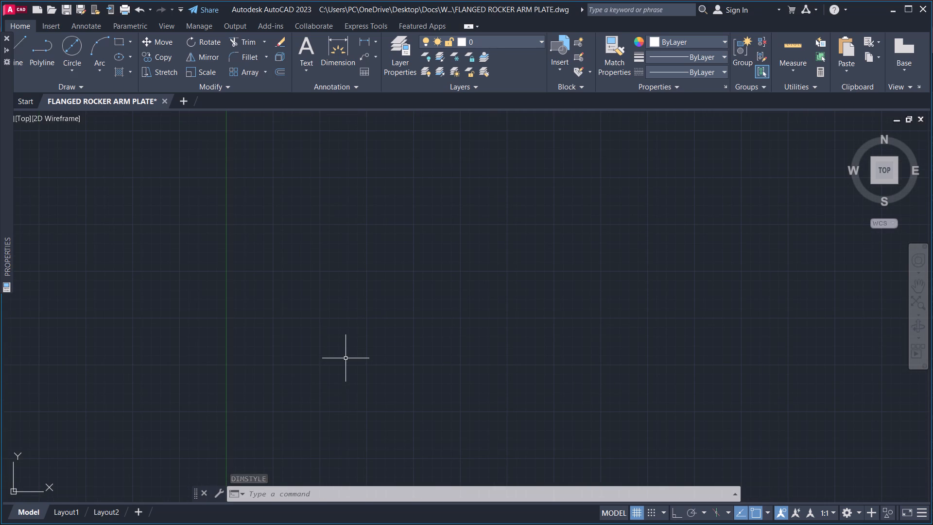
{"action": "left_click", "coordinate": [63, 48]}
{"action": "left_click", "coordinate": [498, 346]}
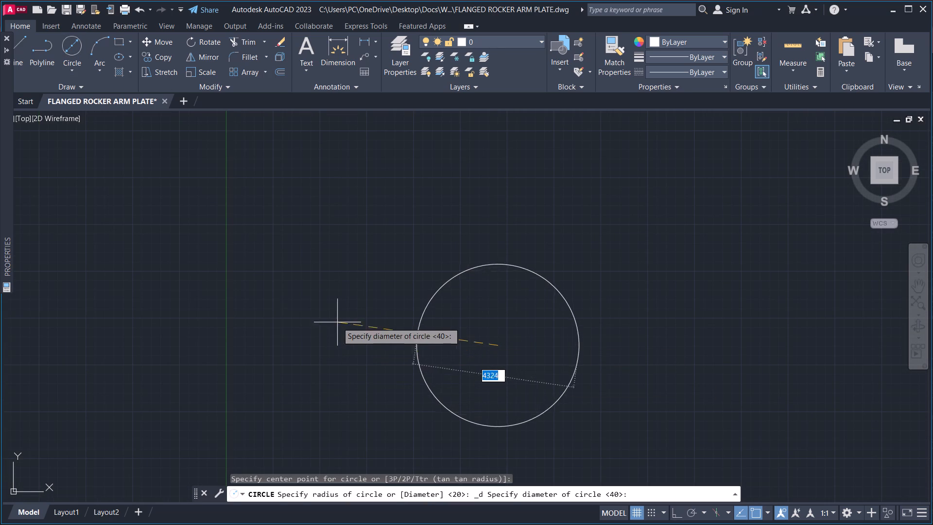
{"action": "type", "text": "40"}
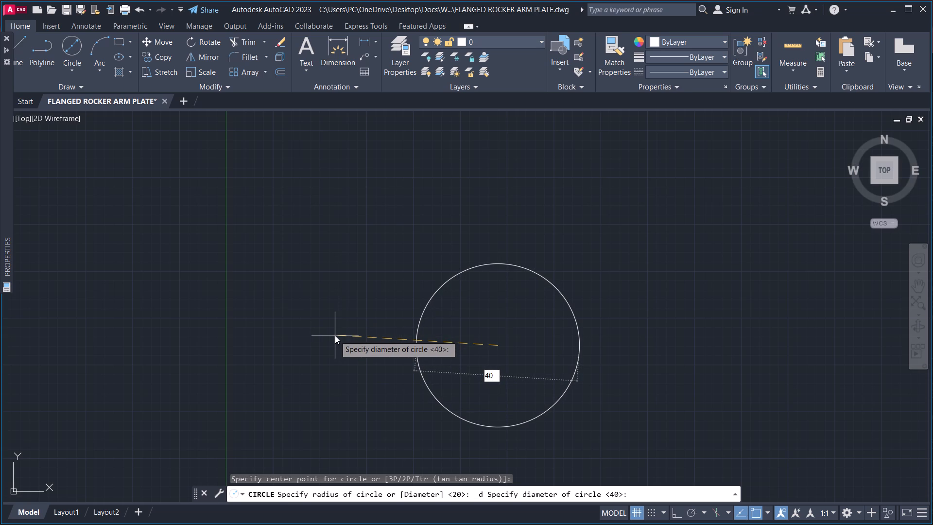
{"action": "key", "text": "Return"}
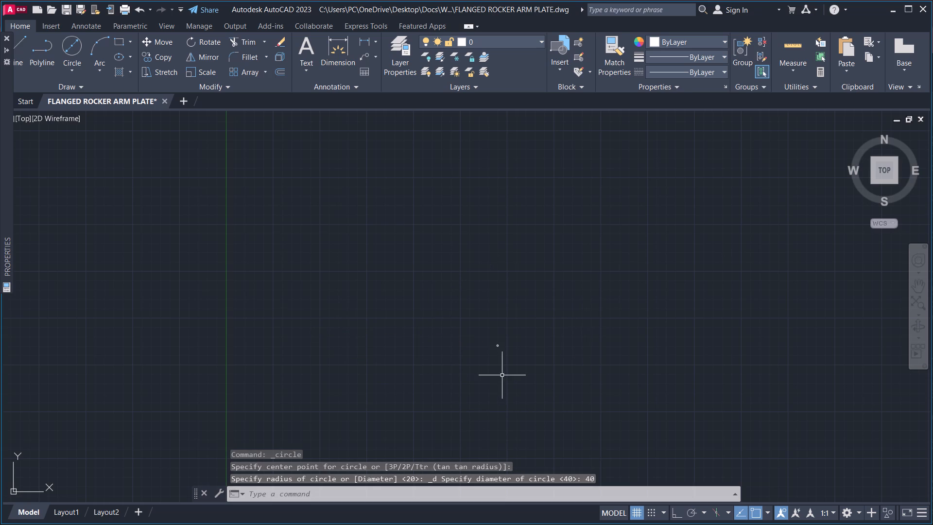
Examine the newly drawn 40 diameter circle at close range.
{"action": "scroll", "coordinate": [505, 363], "scroll_direction": "up", "scroll_amount": 5}
{"action": "middle_click_drag", "start_coordinate": [441, 265], "coordinate": [304, 389]}
{"action": "scroll", "coordinate": [300, 337], "scroll_direction": "up", "scroll_amount": 2}
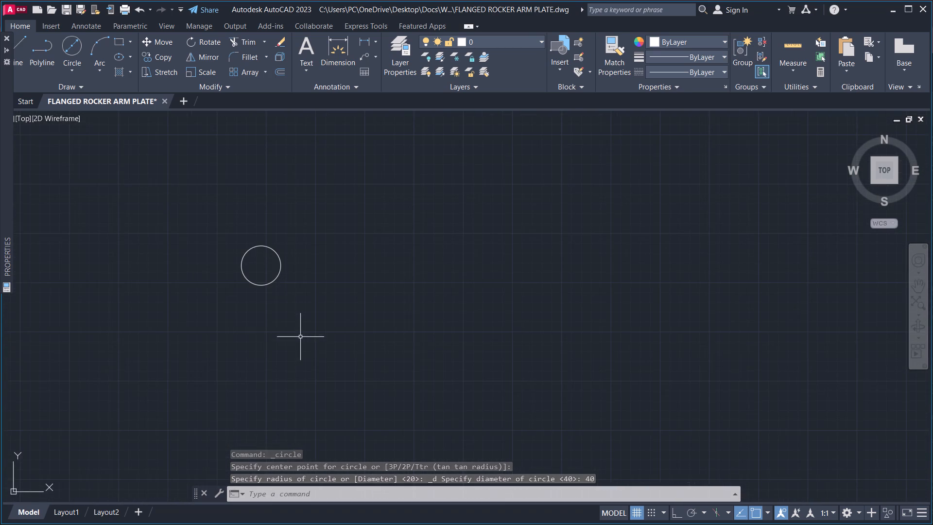
{"action": "middle_click_drag", "start_coordinate": [268, 331], "coordinate": [358, 385]}
{"action": "scroll", "coordinate": [355, 342], "scroll_direction": "up", "scroll_amount": 2}
{"action": "middle_click_drag", "start_coordinate": [376, 363], "coordinate": [290, 321]}
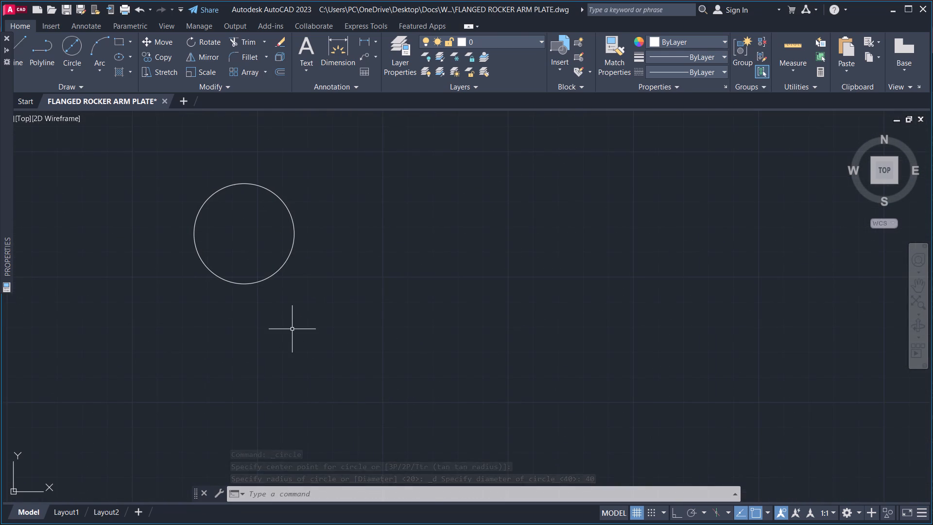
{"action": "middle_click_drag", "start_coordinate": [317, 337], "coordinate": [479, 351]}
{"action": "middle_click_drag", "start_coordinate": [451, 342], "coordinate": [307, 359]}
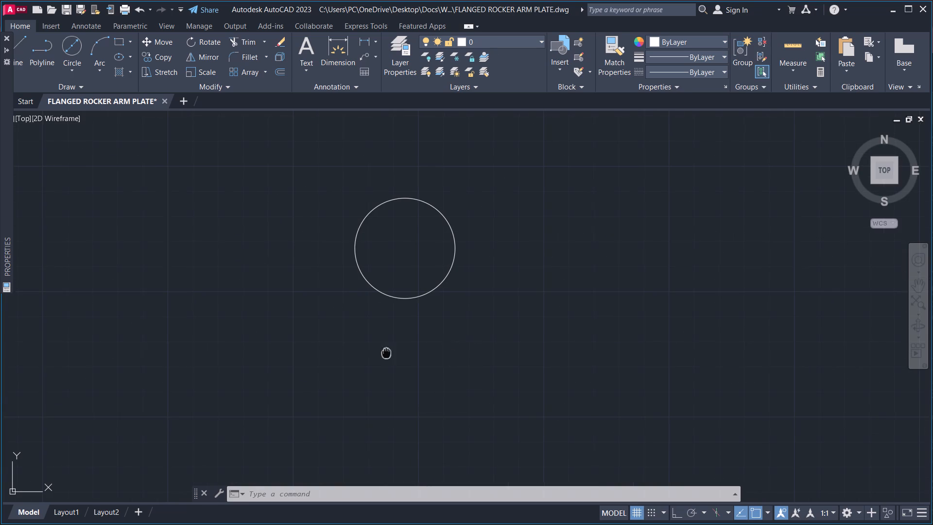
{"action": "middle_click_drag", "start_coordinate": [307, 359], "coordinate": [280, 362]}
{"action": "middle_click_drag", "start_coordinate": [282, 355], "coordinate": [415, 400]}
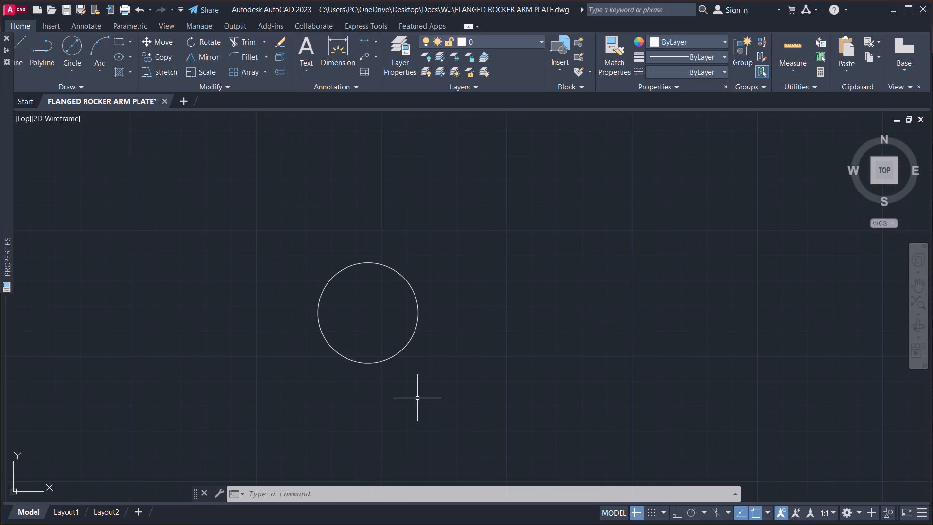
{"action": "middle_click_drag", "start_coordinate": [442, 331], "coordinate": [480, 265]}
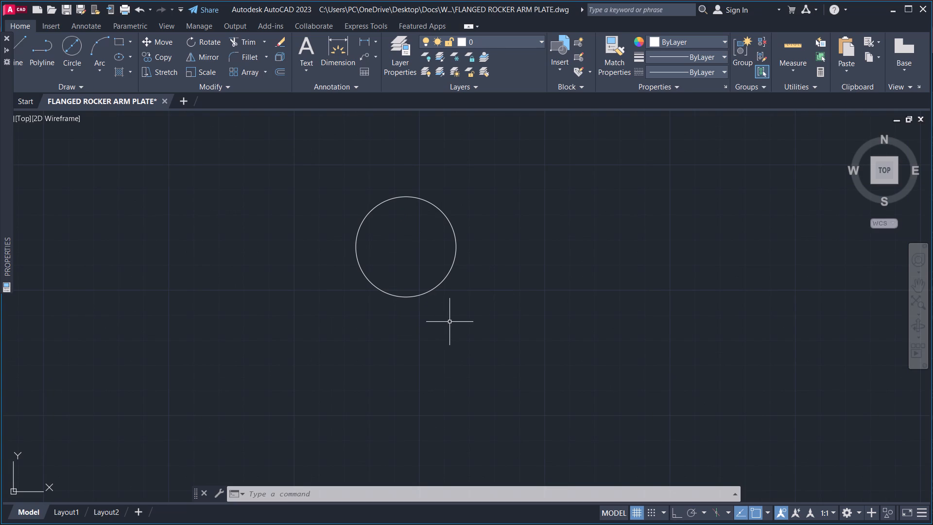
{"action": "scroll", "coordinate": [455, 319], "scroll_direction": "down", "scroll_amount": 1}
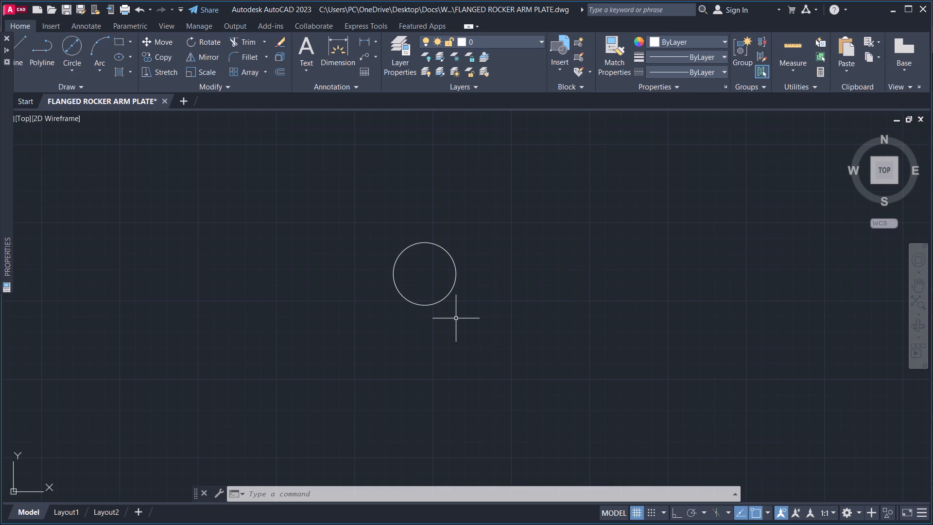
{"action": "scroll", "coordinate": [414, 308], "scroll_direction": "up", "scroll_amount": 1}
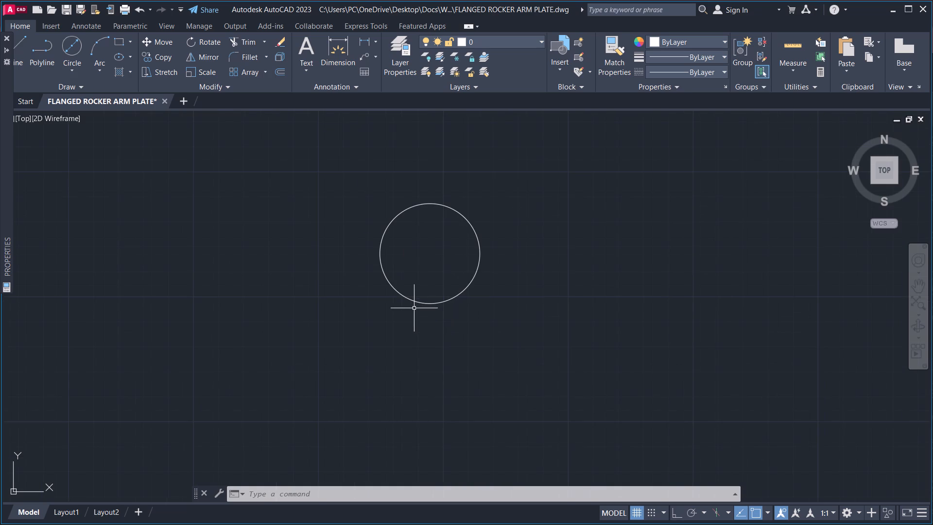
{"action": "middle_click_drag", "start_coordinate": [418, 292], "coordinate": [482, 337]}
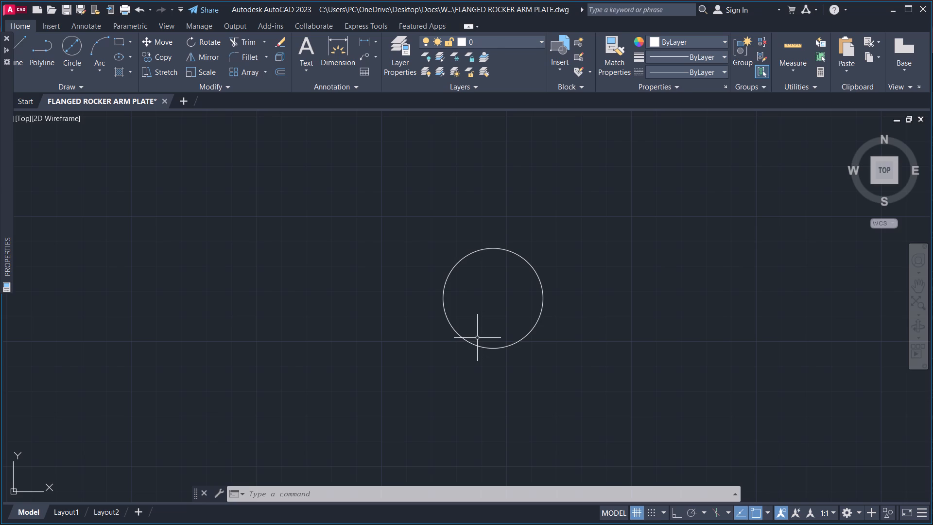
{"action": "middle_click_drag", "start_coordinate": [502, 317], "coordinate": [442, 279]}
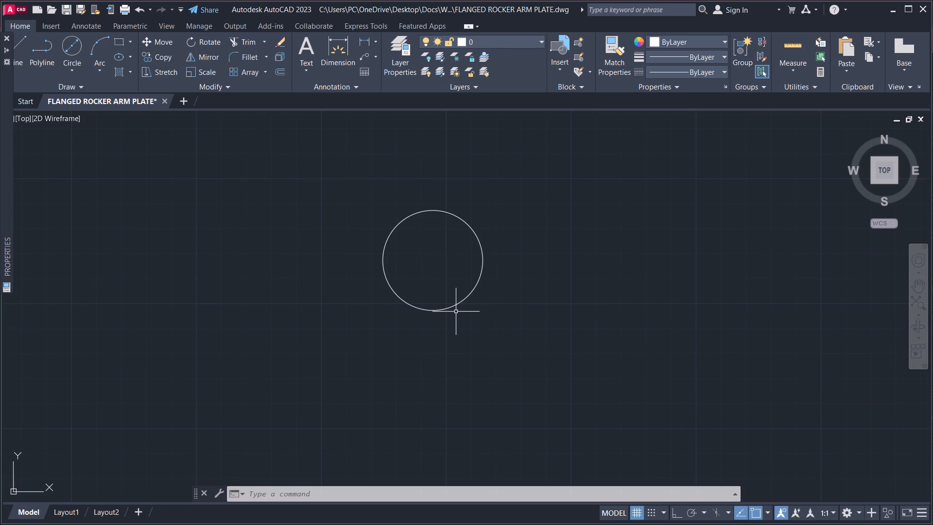
Draw a second circle by diameter, concentric with the 40 diameter circle.
{"action": "left_click", "coordinate": [65, 51]}
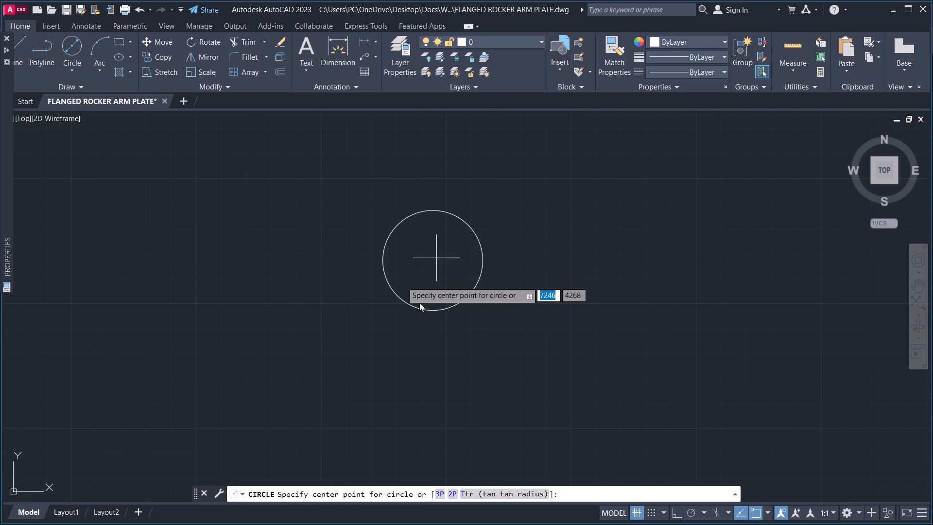
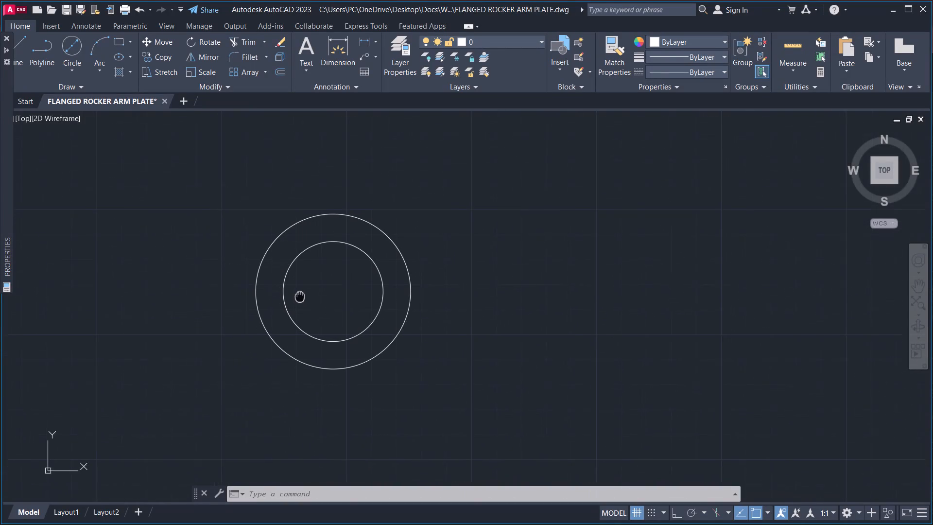
Examine the two concentric circles up close and in overview.
{"action": "middle_click_drag", "start_coordinate": [255, 327], "coordinate": [260, 272]}
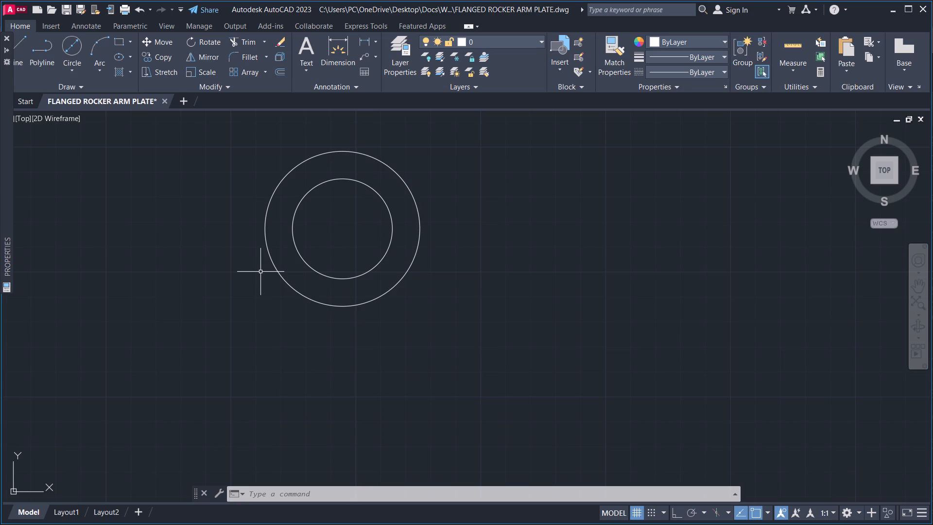
{"action": "middle_click_drag", "start_coordinate": [371, 268], "coordinate": [364, 308]}
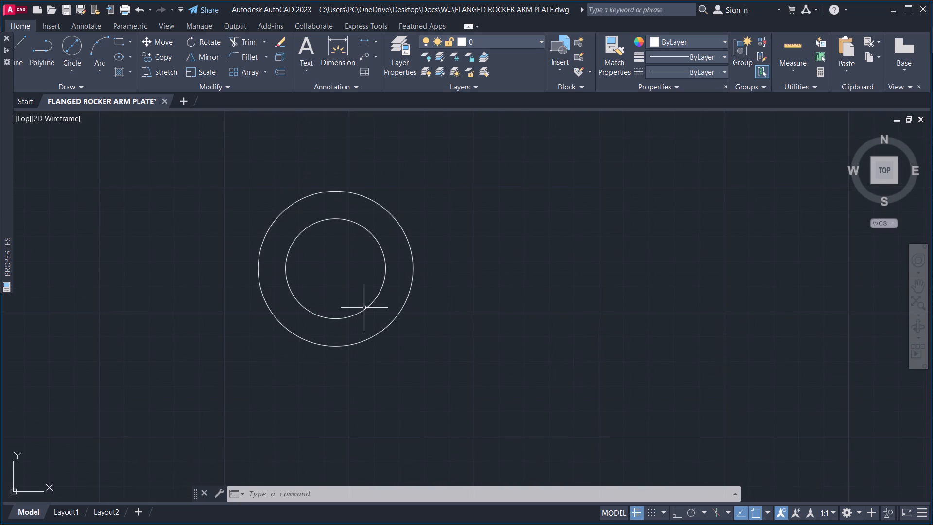
{"action": "middle_click_drag", "start_coordinate": [353, 273], "coordinate": [380, 312]}
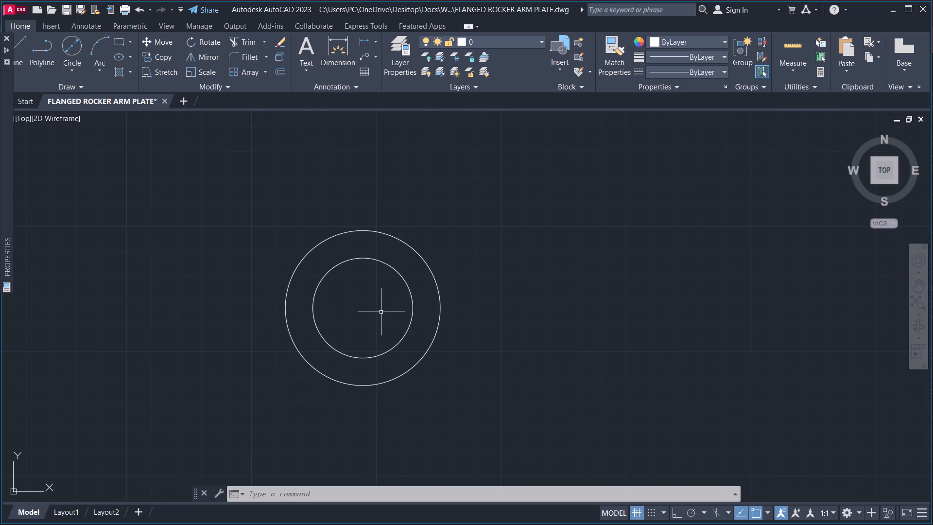
{"action": "scroll", "coordinate": [383, 327], "scroll_direction": "up", "scroll_amount": 1}
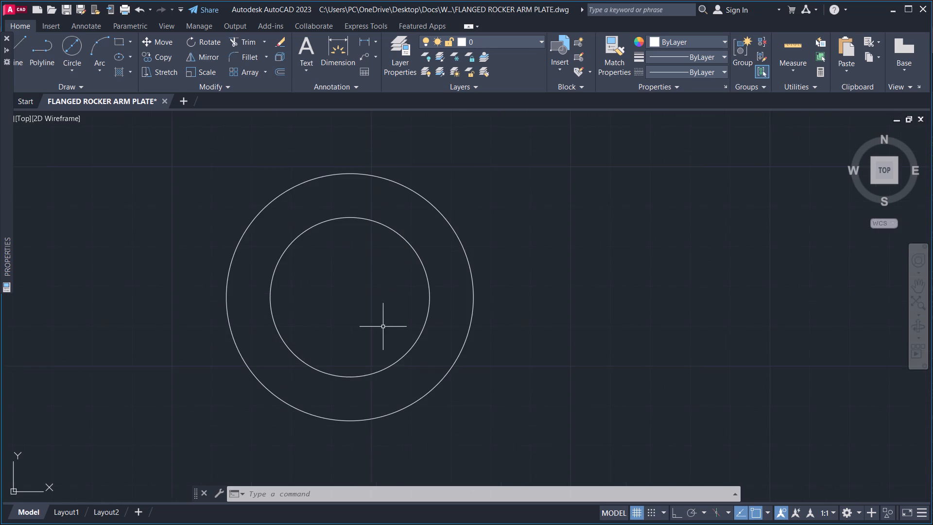
{"action": "middle_click_drag", "start_coordinate": [314, 315], "coordinate": [359, 324]}
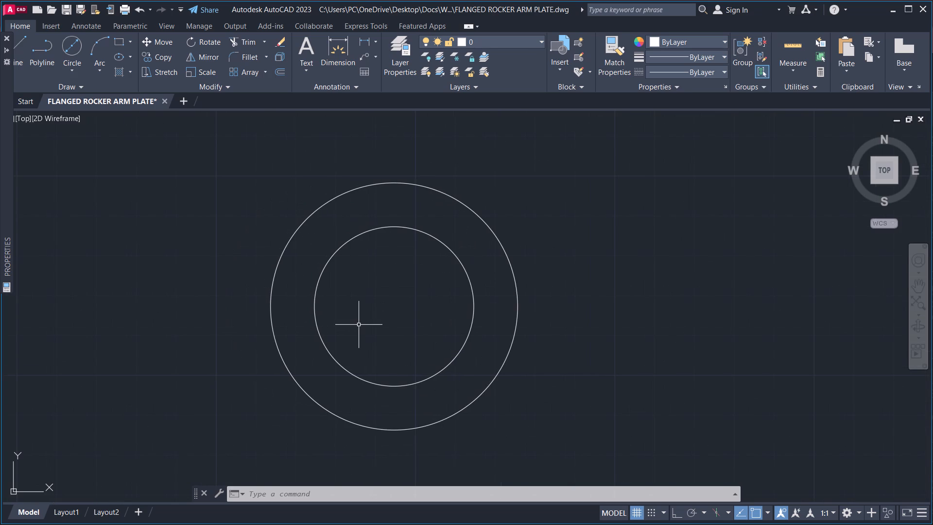
{"action": "middle_click_drag", "start_coordinate": [357, 325], "coordinate": [349, 310]}
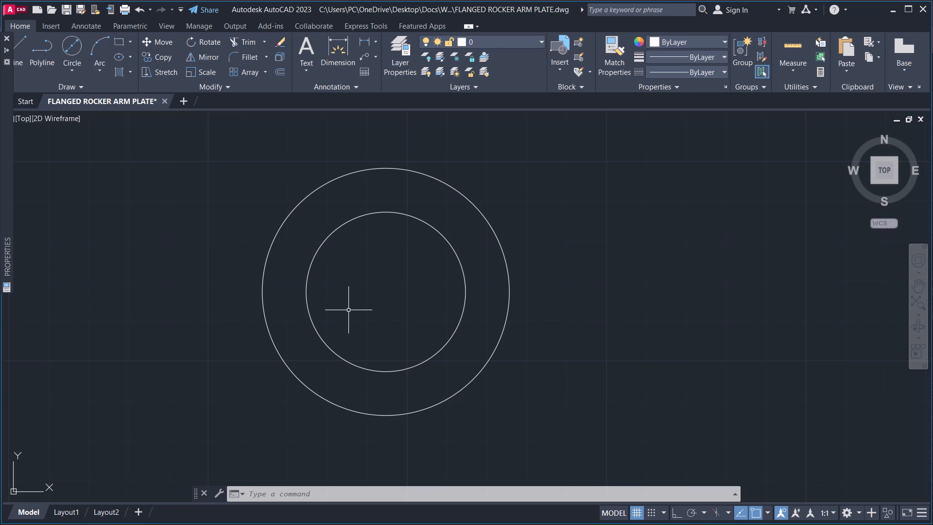
{"action": "scroll", "coordinate": [363, 290], "scroll_direction": "down", "scroll_amount": 1}
{"action": "middle_click_drag", "start_coordinate": [363, 290], "coordinate": [368, 283]}
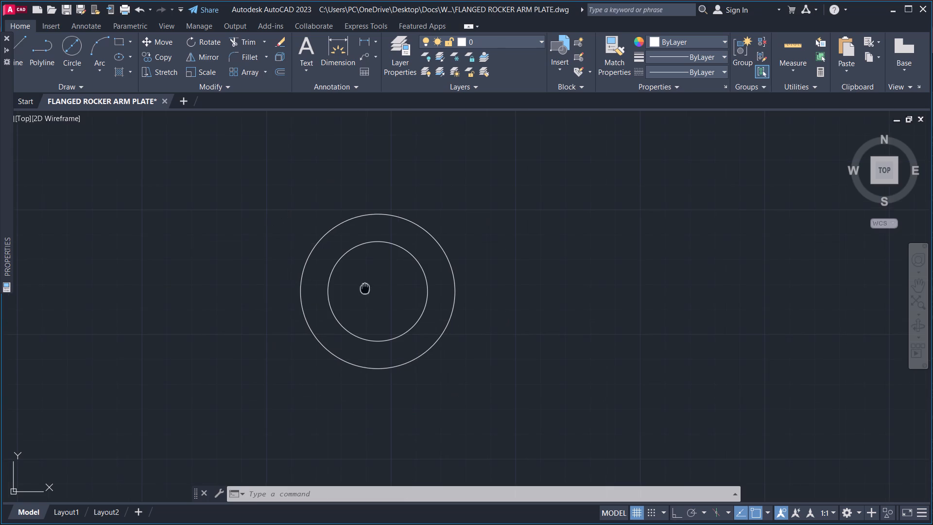
{"action": "middle_click_drag", "start_coordinate": [368, 283], "coordinate": [380, 262]}
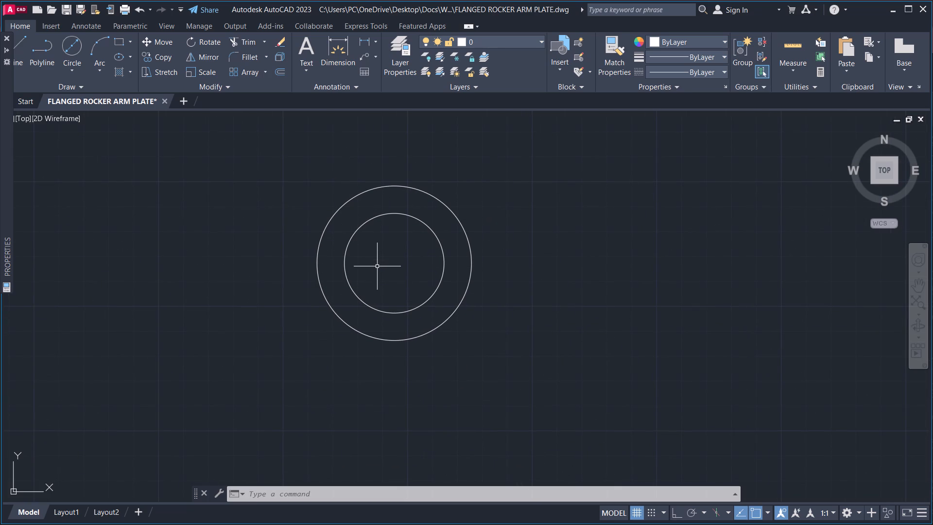
With Ortho on, draw a vertical line about 286 long downward from the top quadrant of the outer circle.
{"action": "type", "text": "L"}
{"action": "key", "text": "space"}
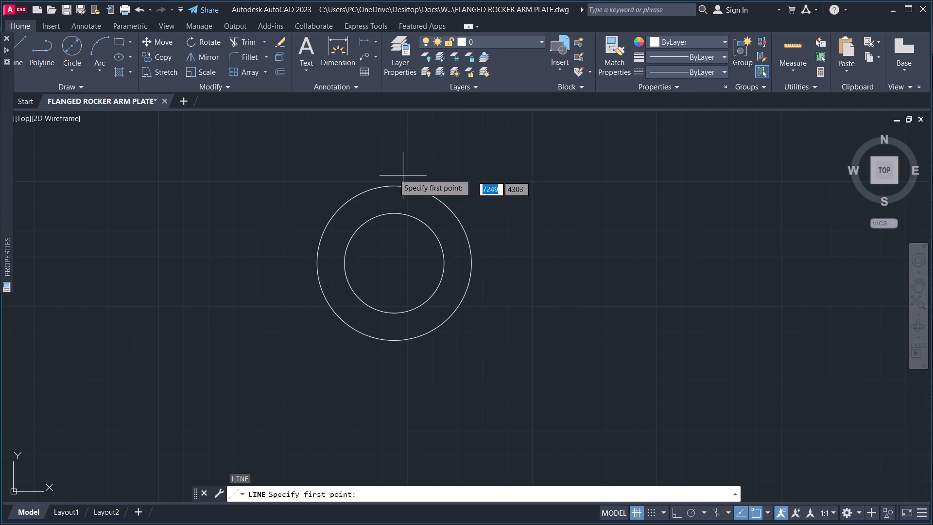
{"action": "left_click", "coordinate": [395, 184]}
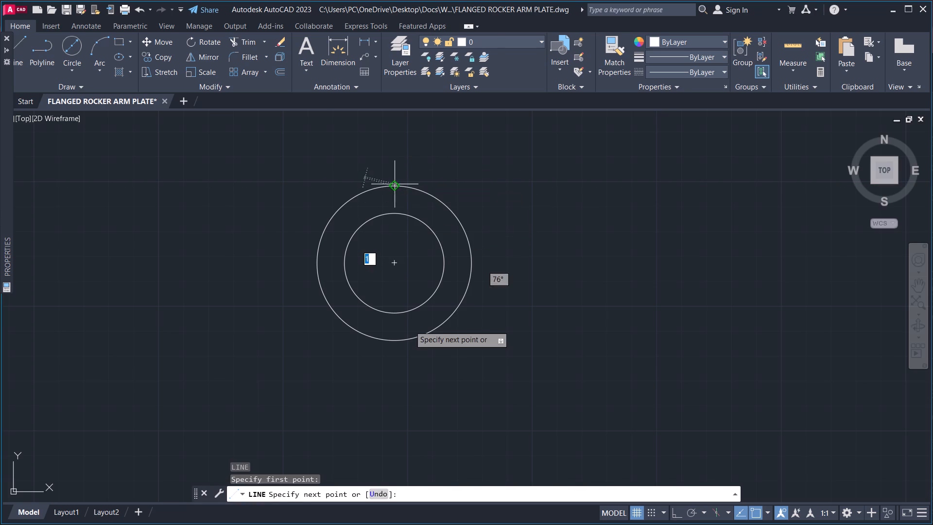
{"action": "scroll", "coordinate": [404, 340], "scroll_direction": "down", "scroll_amount": 1}
{"action": "middle_click_drag", "start_coordinate": [403, 364], "coordinate": [417, 235]}
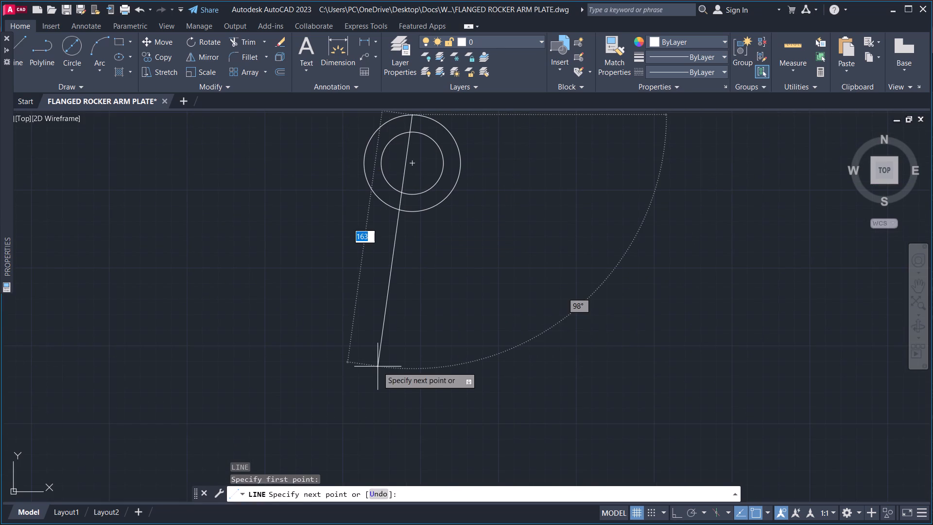
{"action": "key", "text": "F8"}
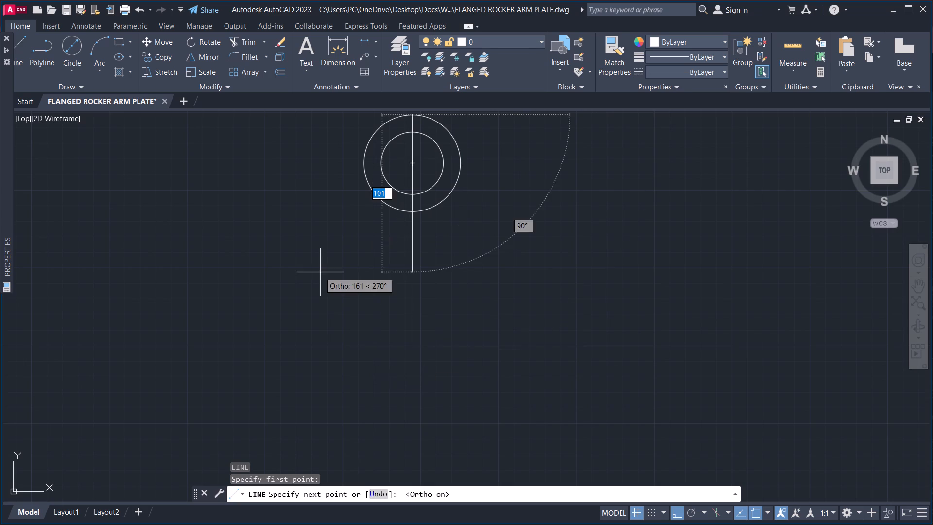
{"action": "scroll", "coordinate": [356, 343], "scroll_direction": "down", "scroll_amount": 3}
{"action": "middle_click_drag", "start_coordinate": [401, 385], "coordinate": [411, 298]}
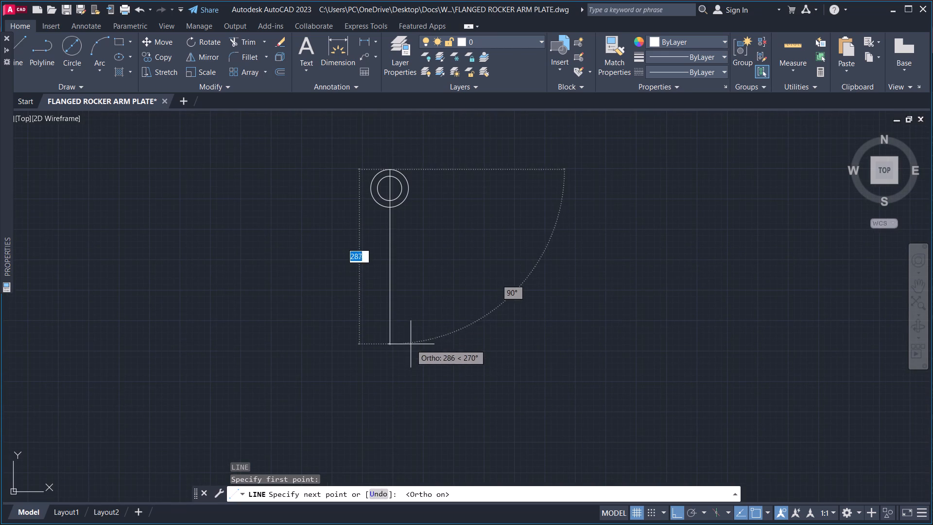
{"action": "left_click", "coordinate": [411, 344]}
{"action": "key", "text": "Escape"}
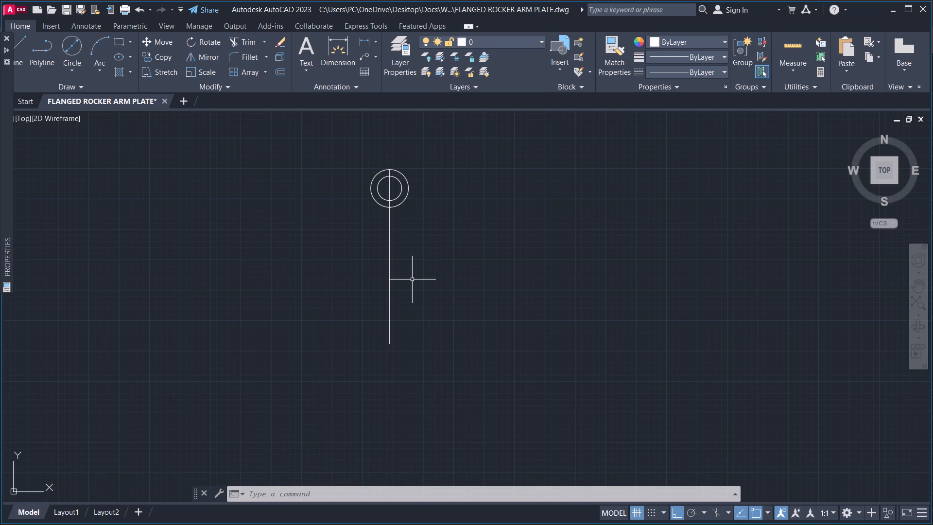
Offset the vertical centre line by 110/2 to both its right and left sides.
{"action": "left_click", "coordinate": [419, 248]}
{"action": "left_click", "coordinate": [324, 292]}
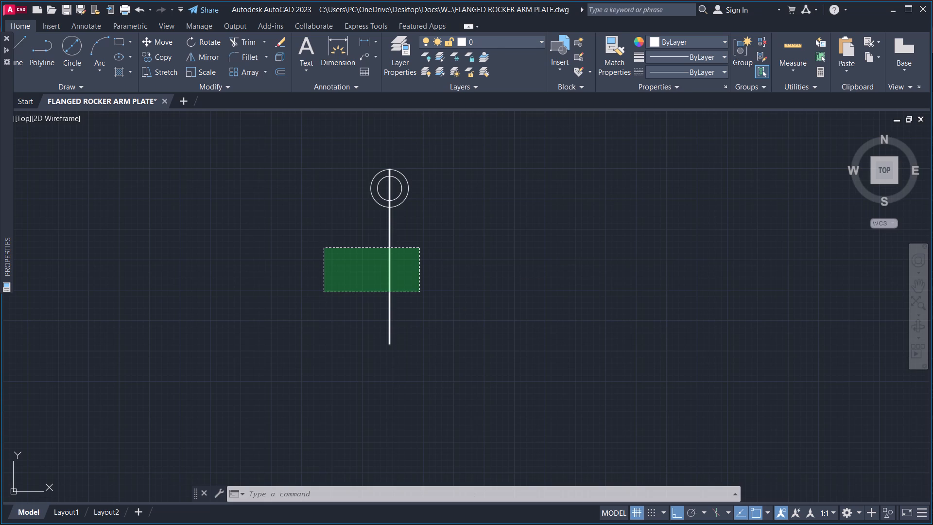
{"action": "type", "text": "O"}
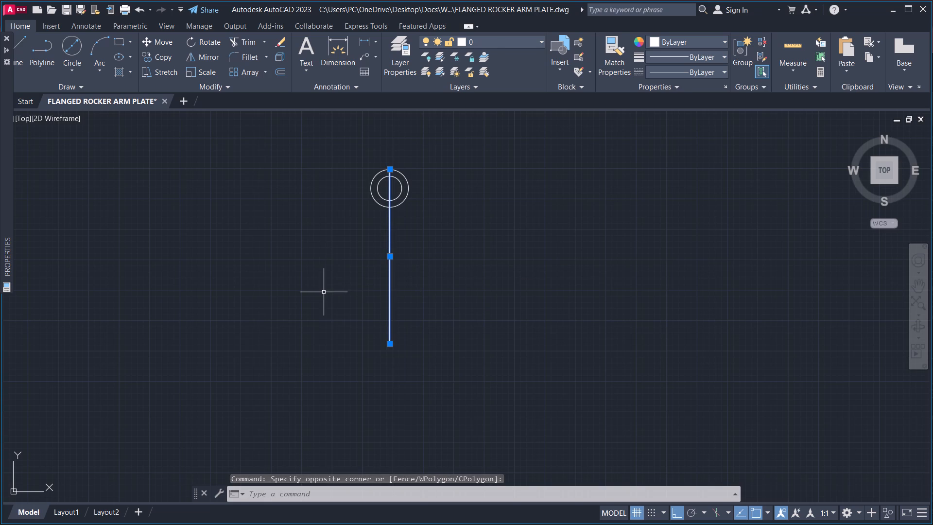
{"action": "key", "text": "space"}
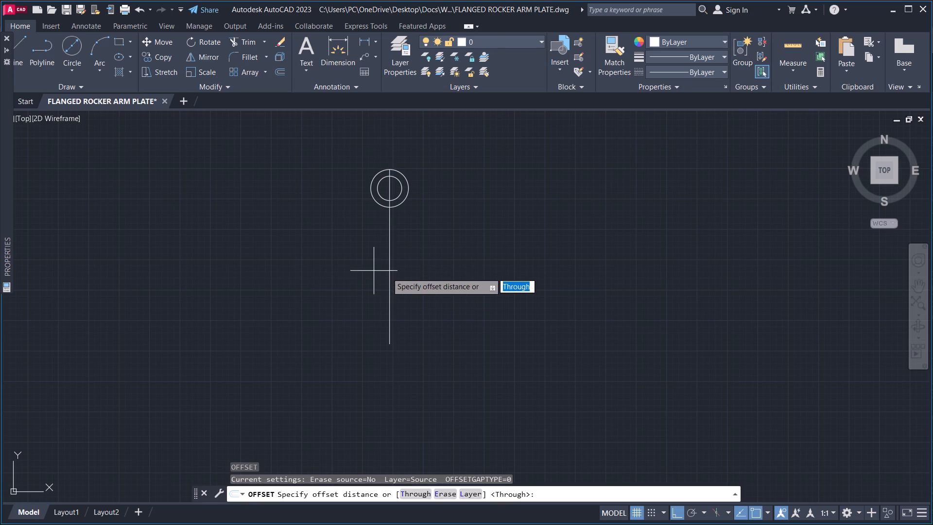
{"action": "left_click", "coordinate": [387, 267]}
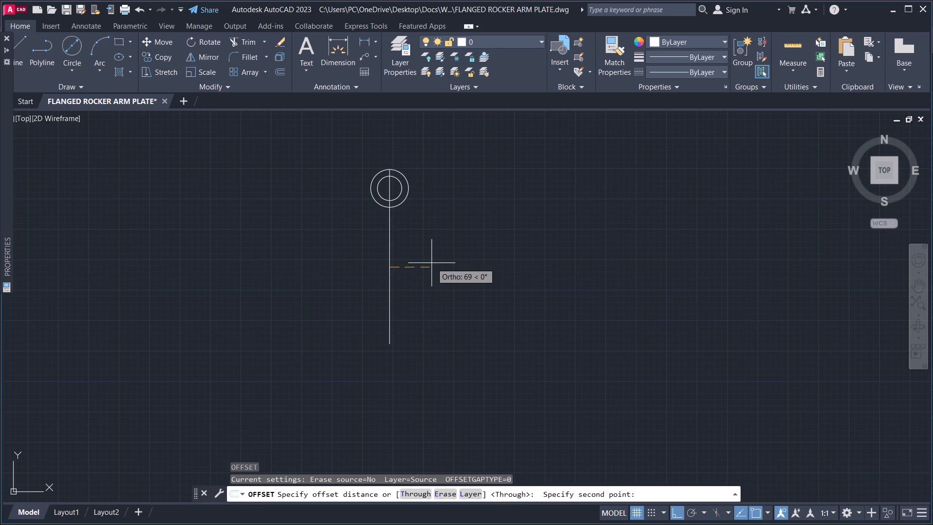
{"action": "type", "text": "110"}
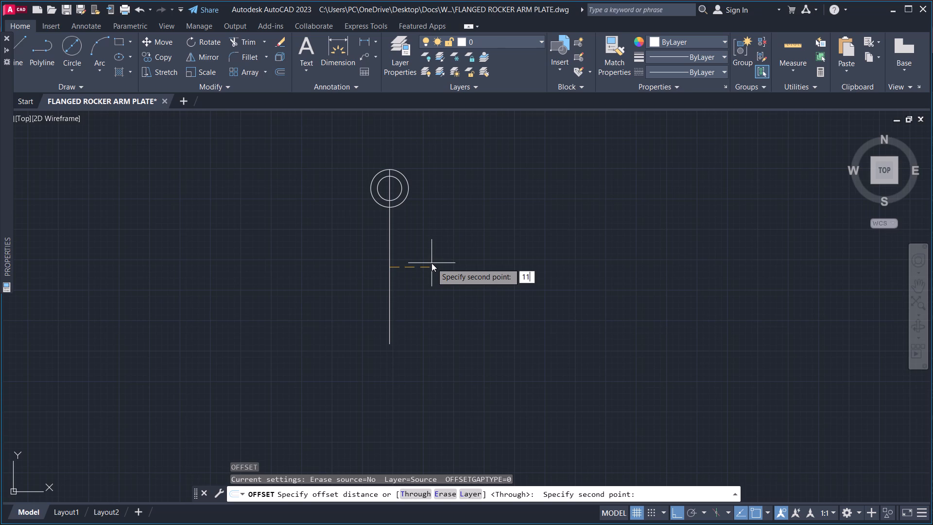
{"action": "type", "text": "/2"}
{"action": "key", "text": "Return"}
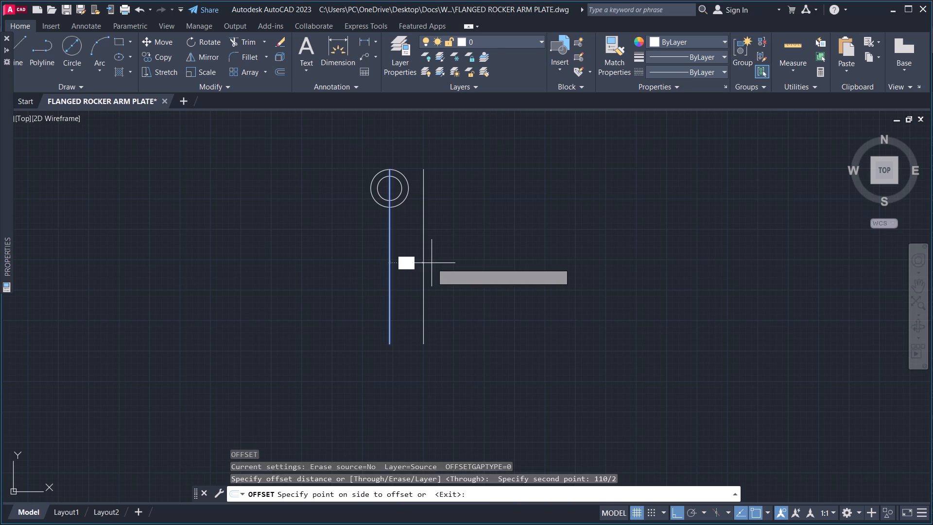
{"action": "left_click", "coordinate": [438, 261]}
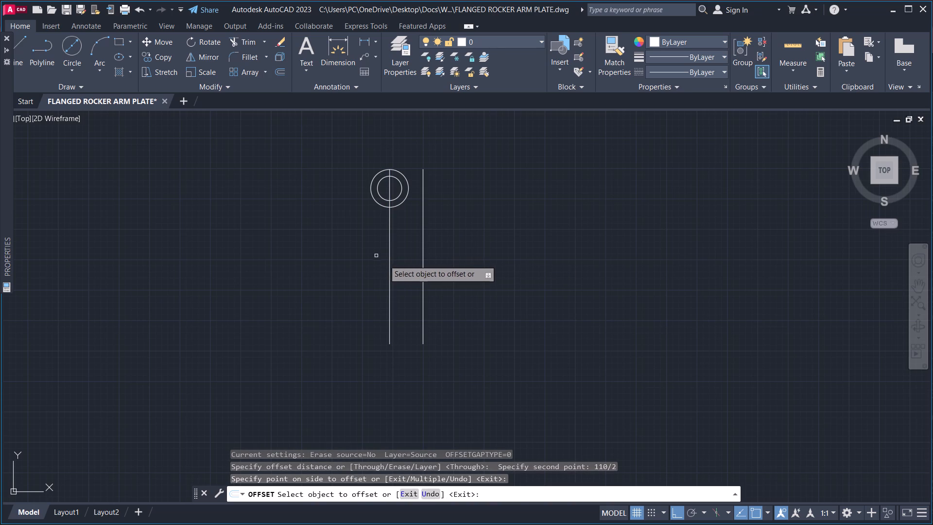
{"action": "left_click", "coordinate": [391, 262]}
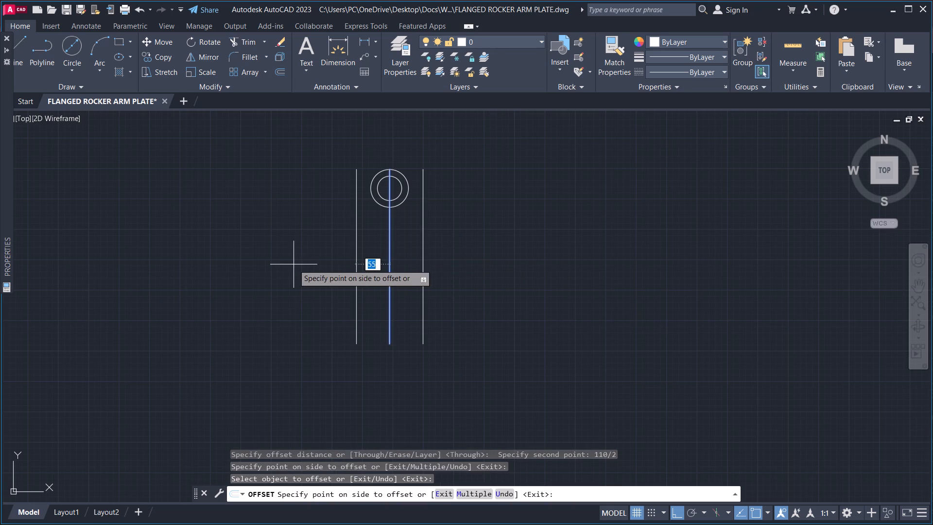
{"action": "left_click", "coordinate": [294, 264]}
{"action": "middle_click_drag", "start_coordinate": [324, 274], "coordinate": [342, 224]}
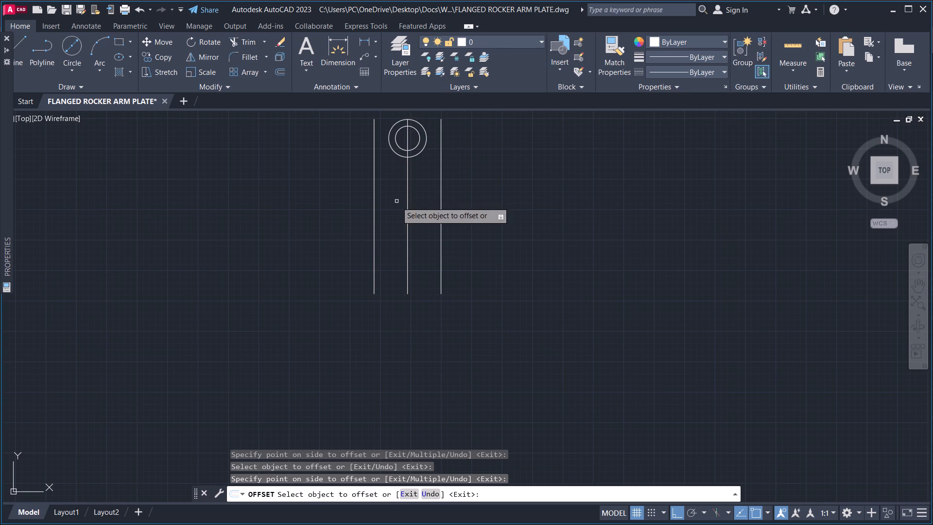
{"action": "middle_click_drag", "start_coordinate": [291, 273], "coordinate": [350, 275]}
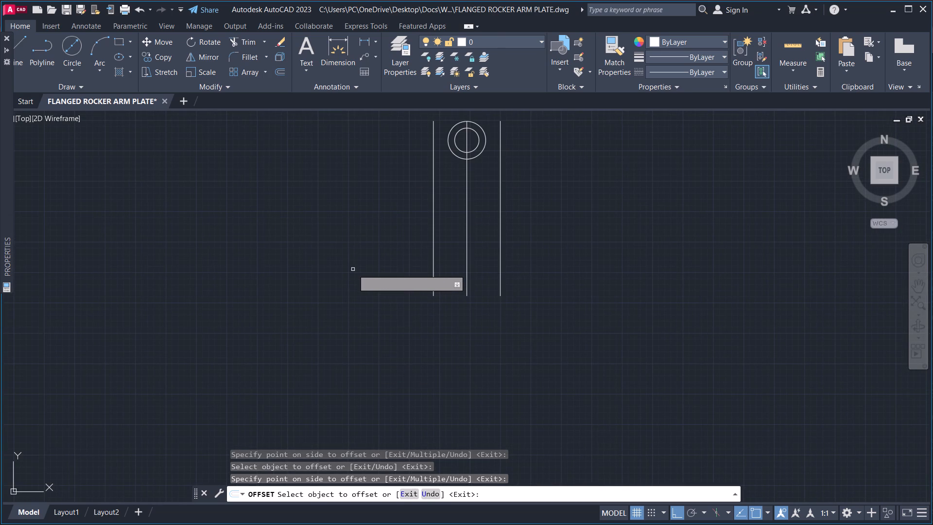
{"action": "scroll", "coordinate": [355, 265], "scroll_direction": "up", "scroll_amount": 1}
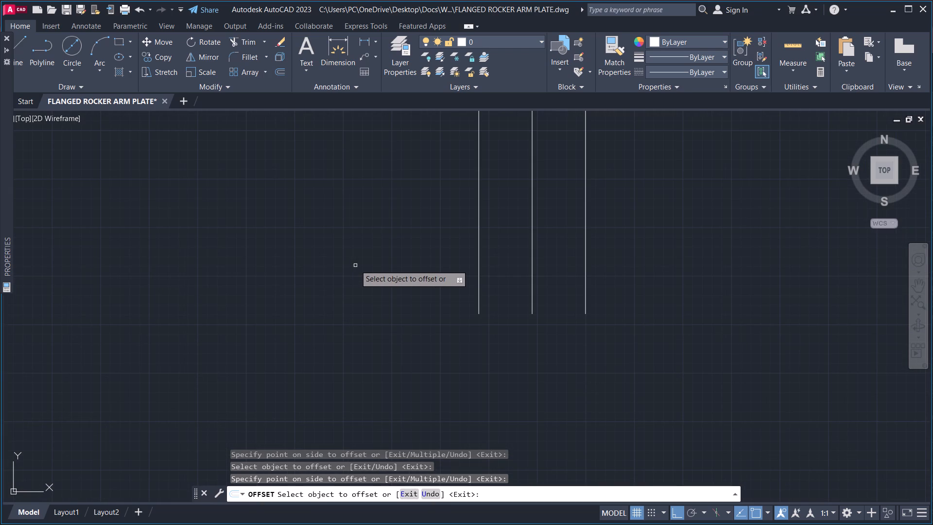
{"action": "key", "text": "Escape"}
{"action": "key", "text": "Escape"}
Draw a horizontal line about 86 long from the outer circle's left quadrant to the right-hand offset line.
{"action": "middle_click_drag", "start_coordinate": [466, 187], "coordinate": [311, 280]}
{"action": "middle_click_drag", "start_coordinate": [316, 276], "coordinate": [335, 241]}
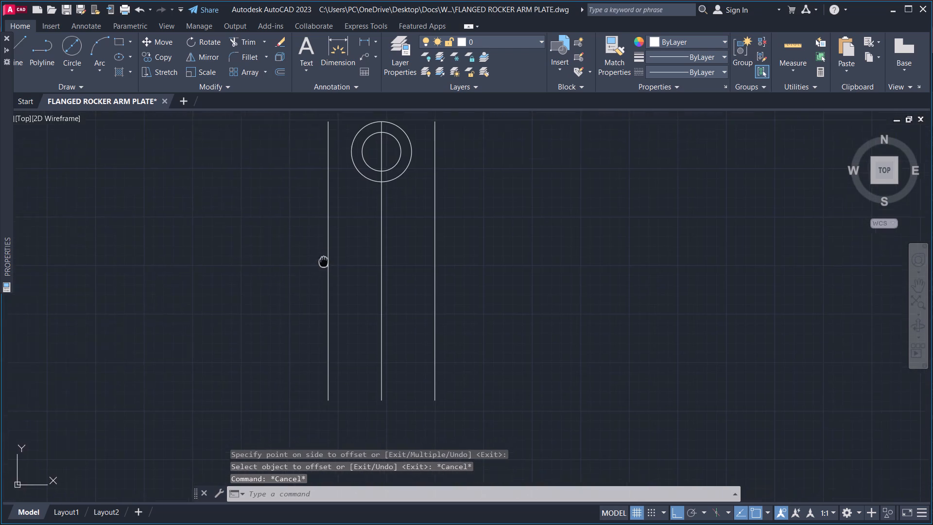
{"action": "middle_click_drag", "start_coordinate": [335, 241], "coordinate": [341, 232]}
{"action": "middle_click_drag", "start_coordinate": [415, 315], "coordinate": [489, 355]}
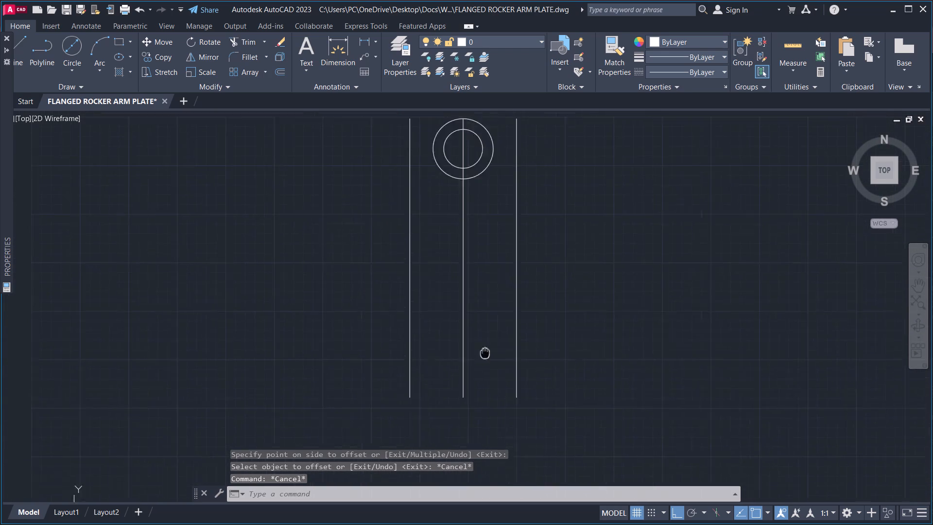
{"action": "middle_click_drag", "start_coordinate": [489, 355], "coordinate": [489, 355]}
{"action": "middle_click_drag", "start_coordinate": [461, 171], "coordinate": [458, 176]}
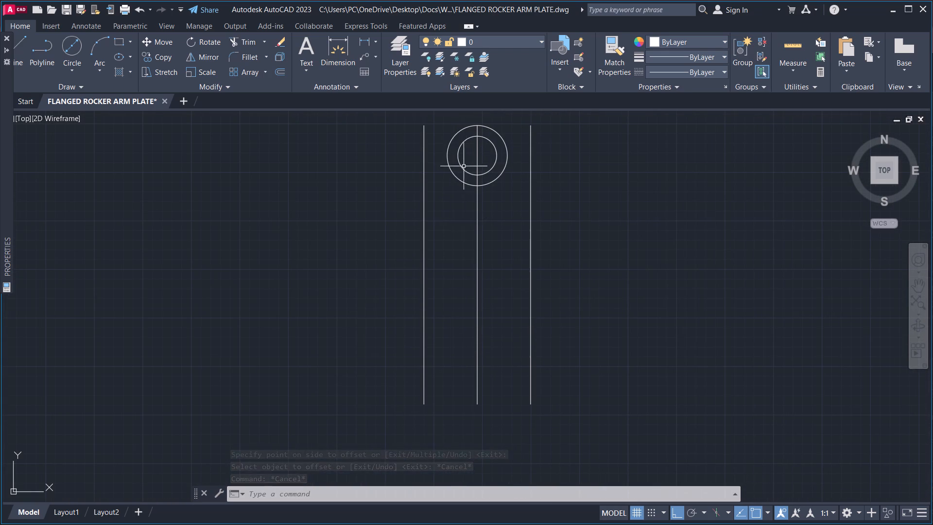
{"action": "middle_click_drag", "start_coordinate": [458, 176], "coordinate": [423, 225]}
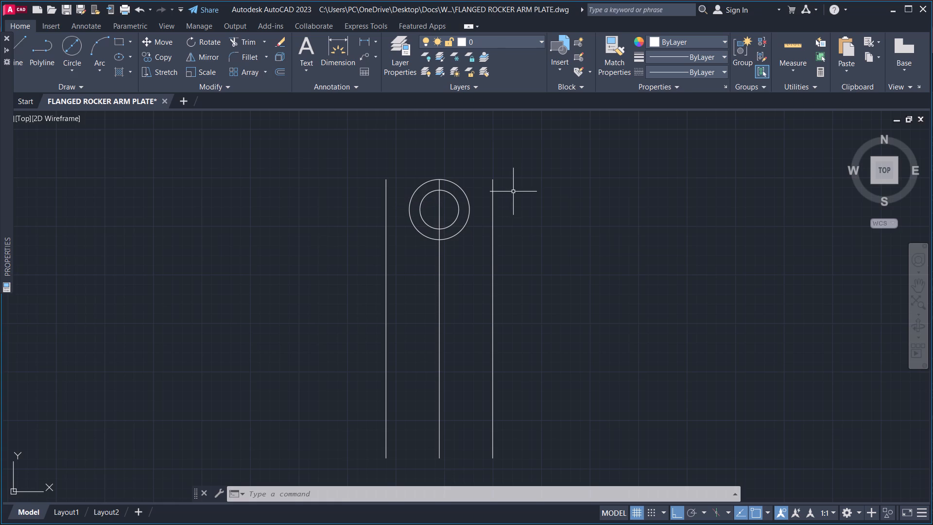
{"action": "scroll", "coordinate": [455, 192], "scroll_direction": "up", "scroll_amount": 2}
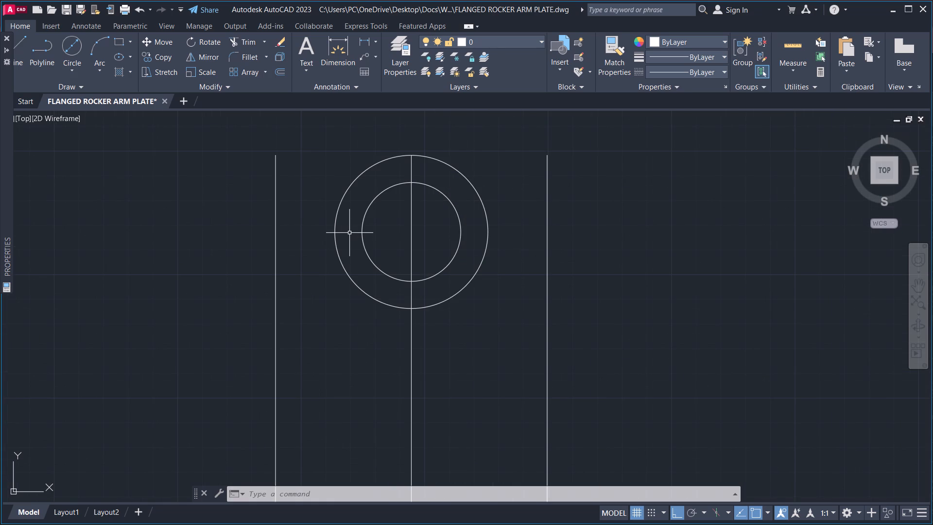
{"action": "scroll", "coordinate": [371, 258], "scroll_direction": "up", "scroll_amount": 1}
{"action": "middle_click_drag", "start_coordinate": [362, 235], "coordinate": [321, 256]}
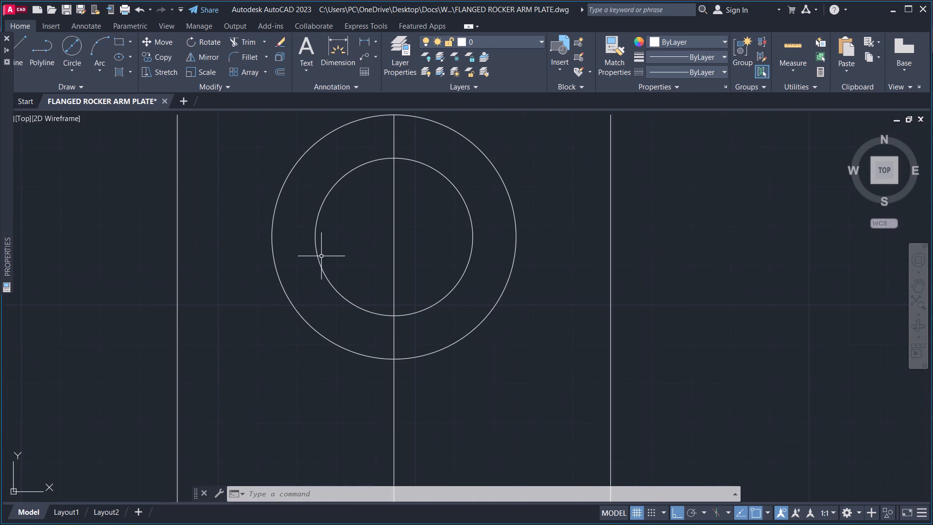
{"action": "key", "text": "l"}
{"action": "key", "text": "space"}
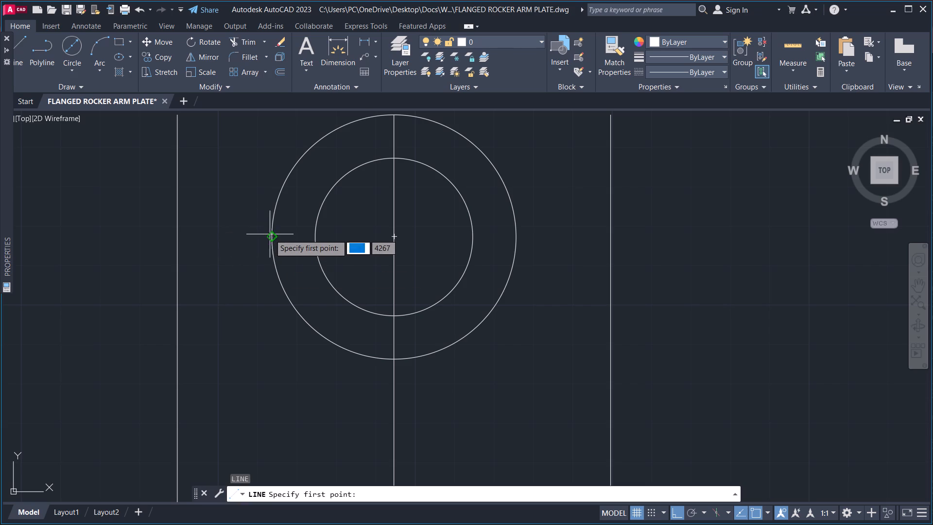
{"action": "left_click", "coordinate": [270, 234]}
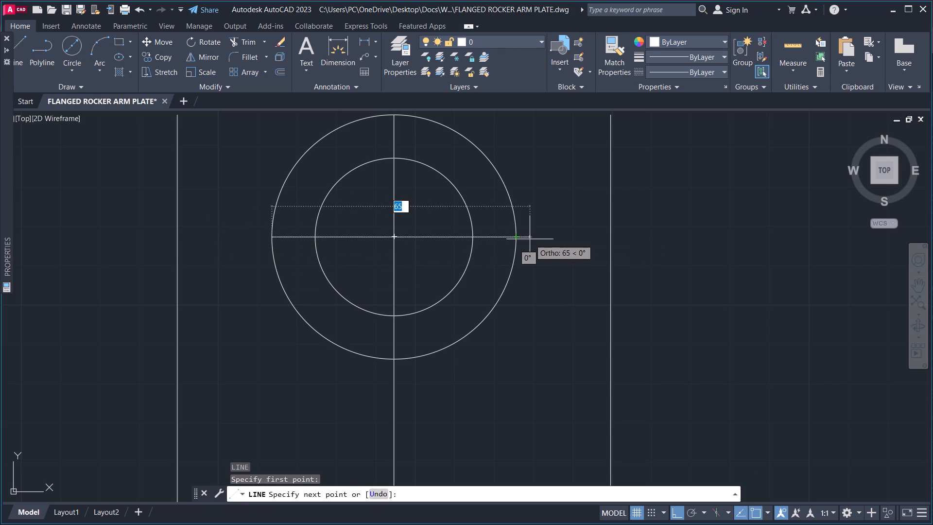
{"action": "left_click", "coordinate": [613, 237]}
{"action": "key", "text": "Escape"}
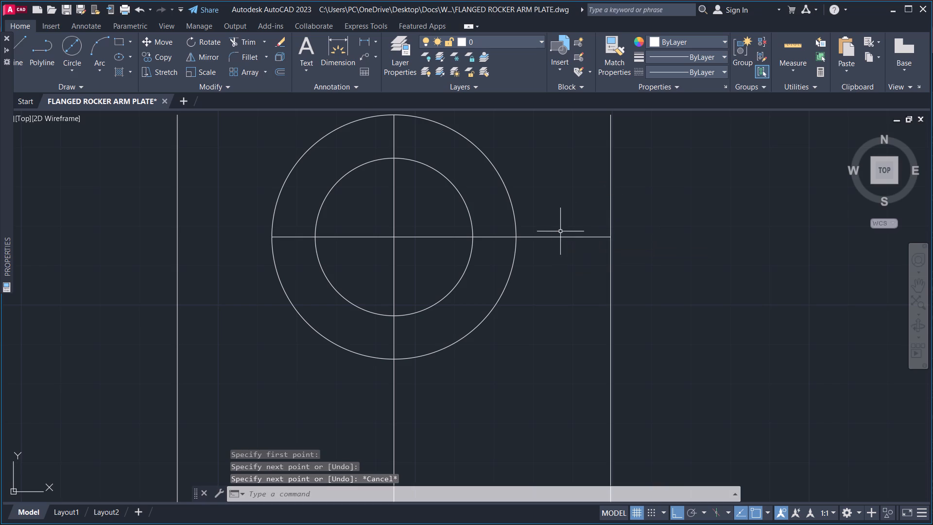
Move the horizontal line by its midpoint onto the centre of the concentric circles.
{"action": "left_click_drag", "start_coordinate": [568, 251], "coordinate": [567, 245]}
{"action": "left_click", "coordinate": [548, 208]}
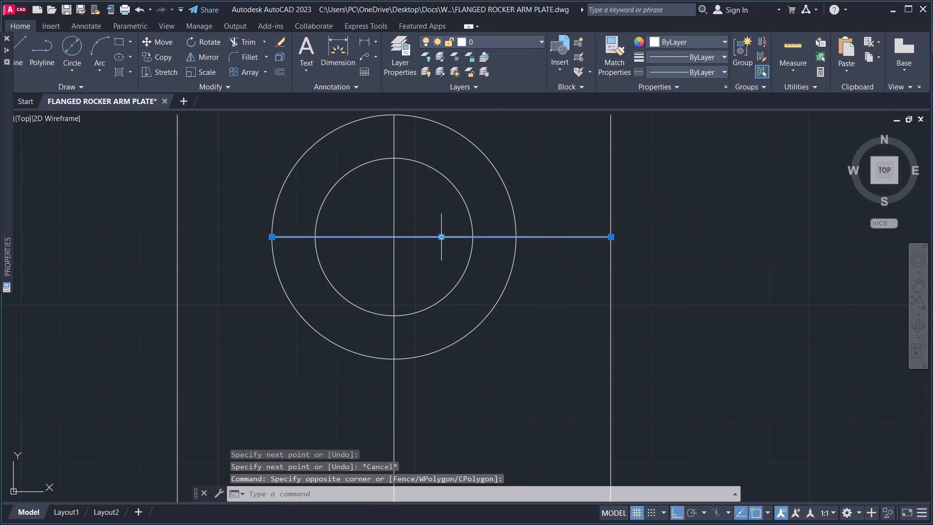
{"action": "left_click", "coordinate": [441, 237]}
{"action": "left_click", "coordinate": [391, 237]}
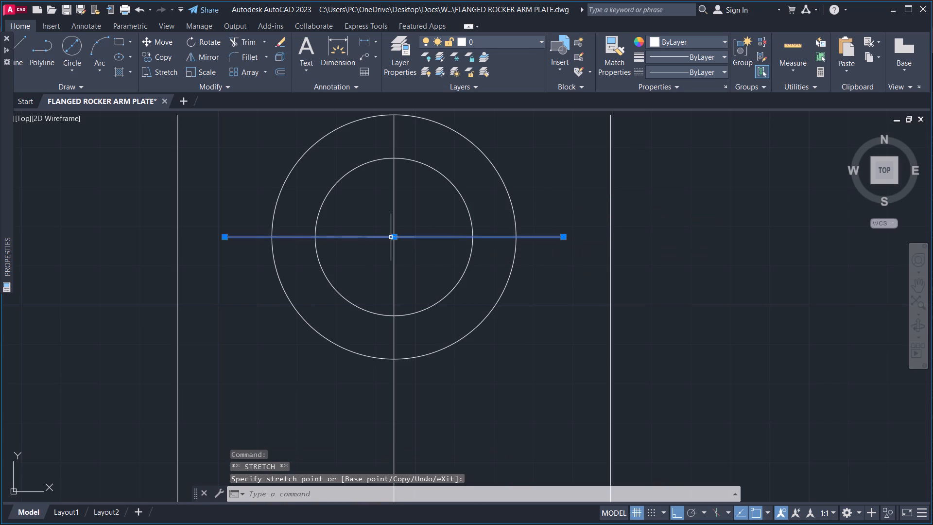
{"action": "middle_click_drag", "start_coordinate": [426, 221], "coordinate": [455, 221]}
{"action": "key", "text": "Escape"}
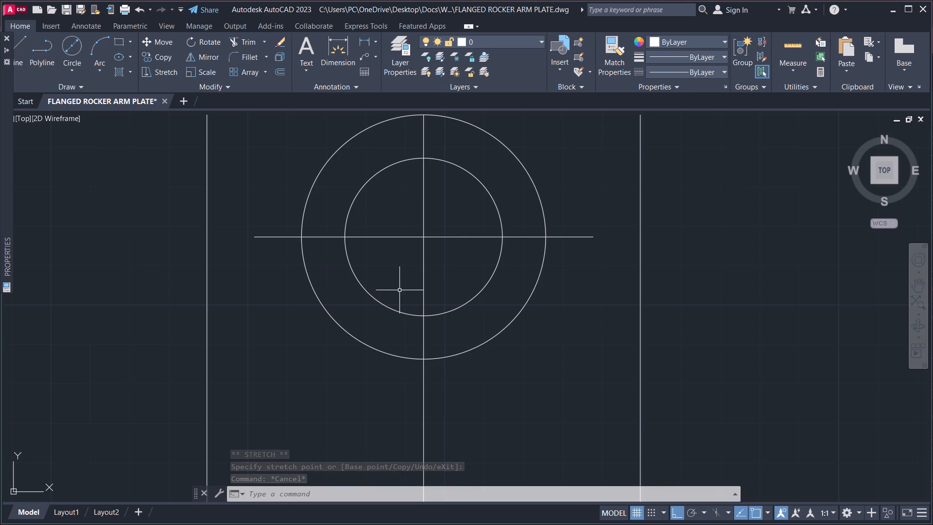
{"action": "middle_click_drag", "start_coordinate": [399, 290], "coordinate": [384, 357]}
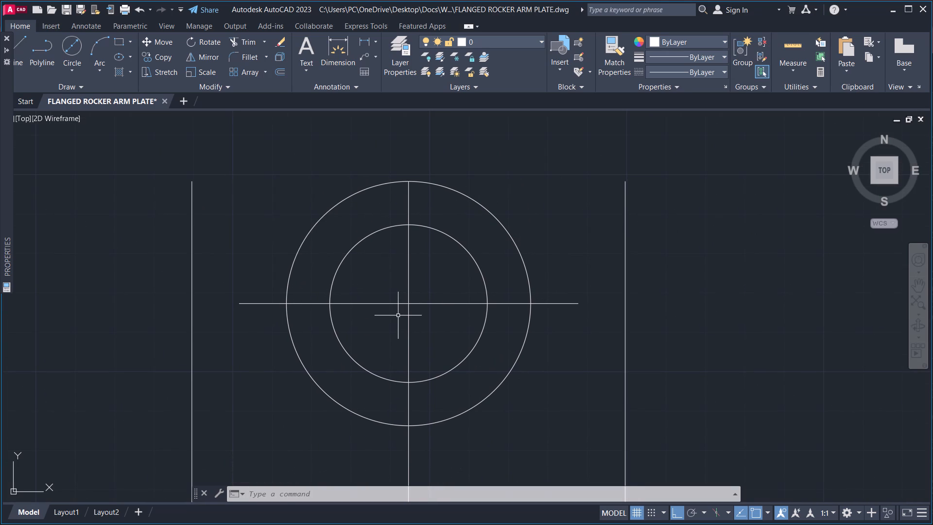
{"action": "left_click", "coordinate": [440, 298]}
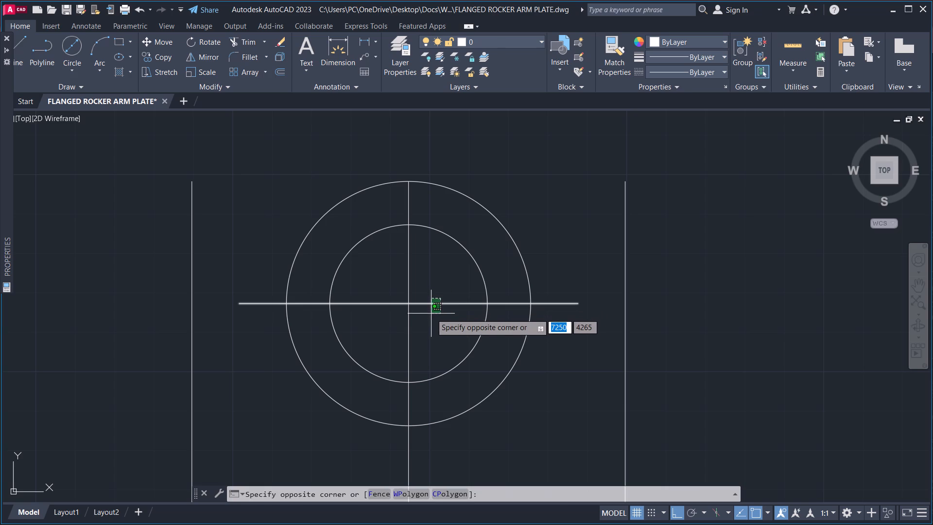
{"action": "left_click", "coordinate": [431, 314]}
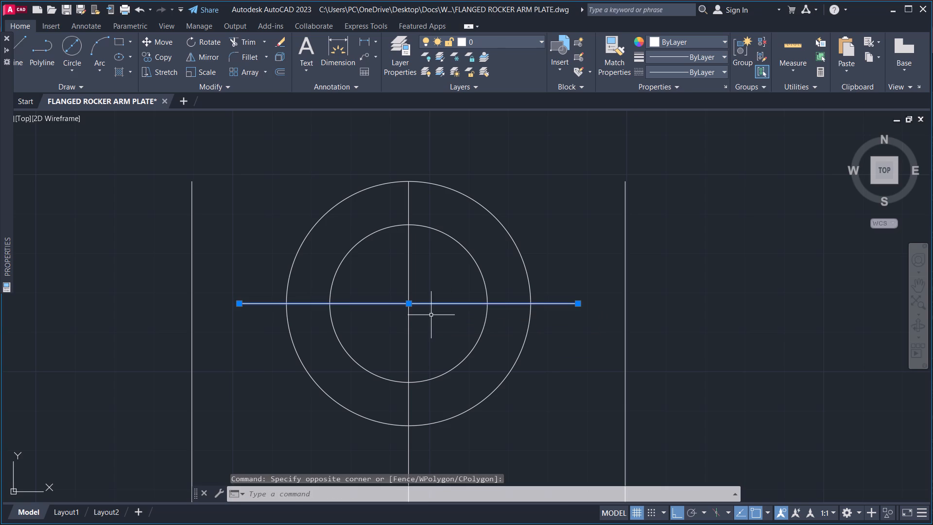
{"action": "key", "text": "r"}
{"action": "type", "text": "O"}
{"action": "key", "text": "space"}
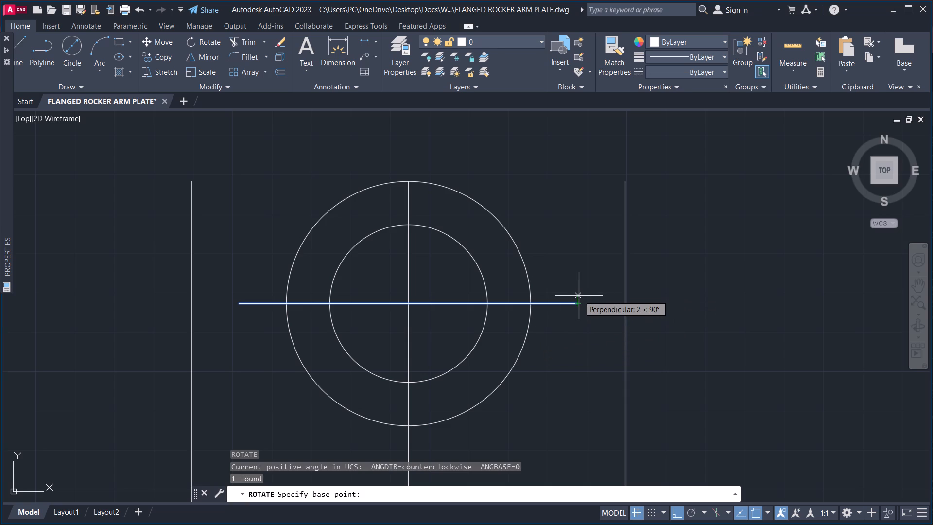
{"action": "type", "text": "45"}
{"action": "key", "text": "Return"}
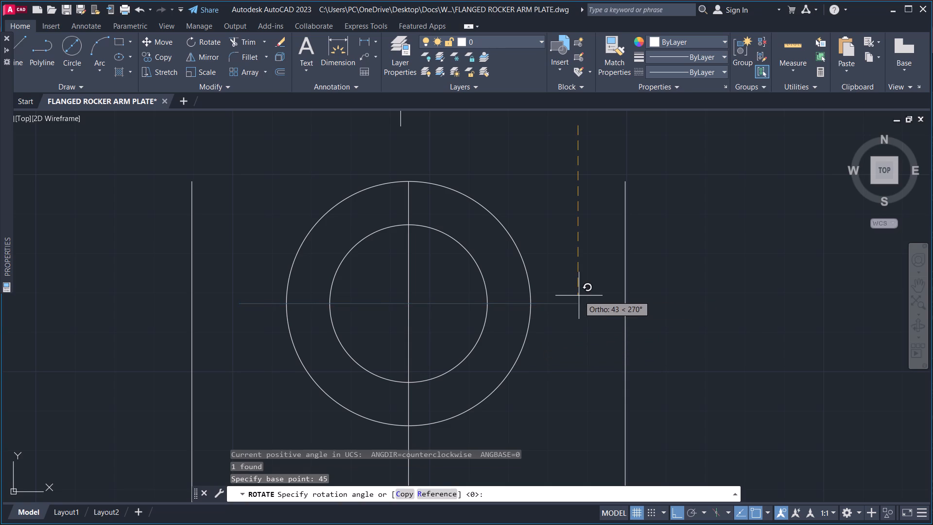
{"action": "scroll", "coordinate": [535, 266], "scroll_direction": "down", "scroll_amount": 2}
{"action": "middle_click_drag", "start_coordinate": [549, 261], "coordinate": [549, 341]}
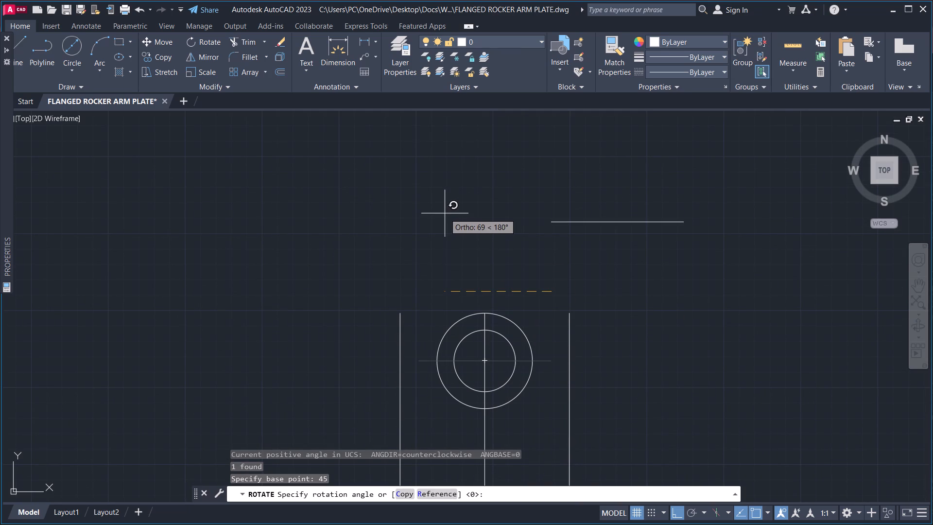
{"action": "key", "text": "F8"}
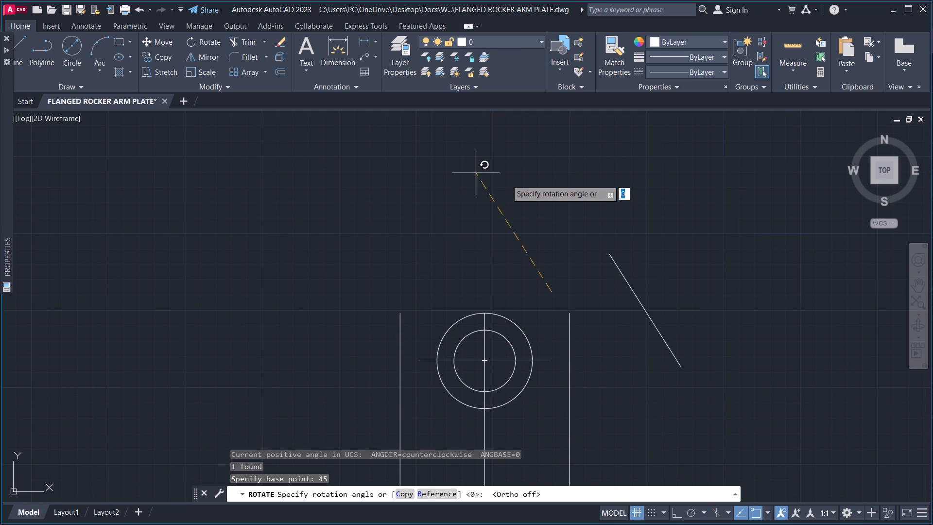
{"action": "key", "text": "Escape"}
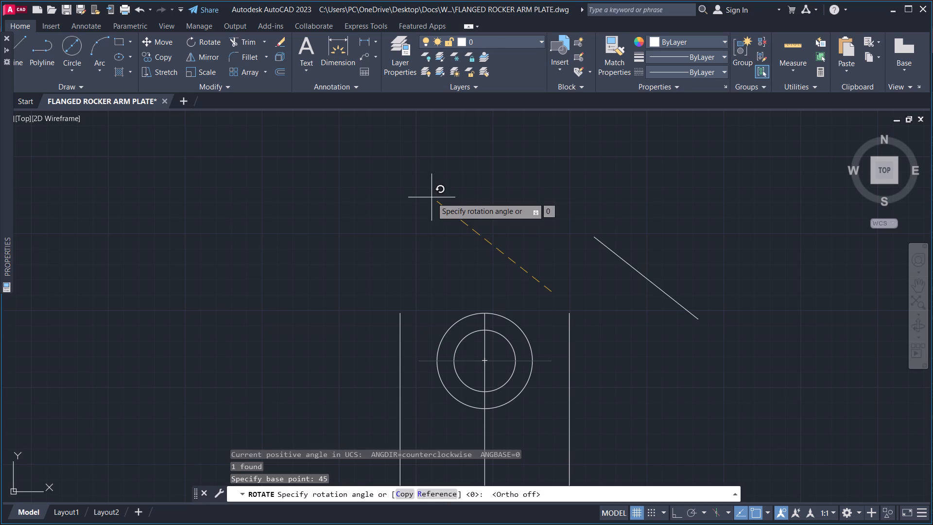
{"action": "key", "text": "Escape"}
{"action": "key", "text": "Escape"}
Rotate the horizontal line 45° about the centre of the concentric circles.
{"action": "scroll", "coordinate": [478, 361], "scroll_direction": "up", "scroll_amount": 4}
{"action": "left_click_drag", "start_coordinate": [472, 382], "coordinate": [467, 374]}
{"action": "left_click", "coordinate": [420, 332]}
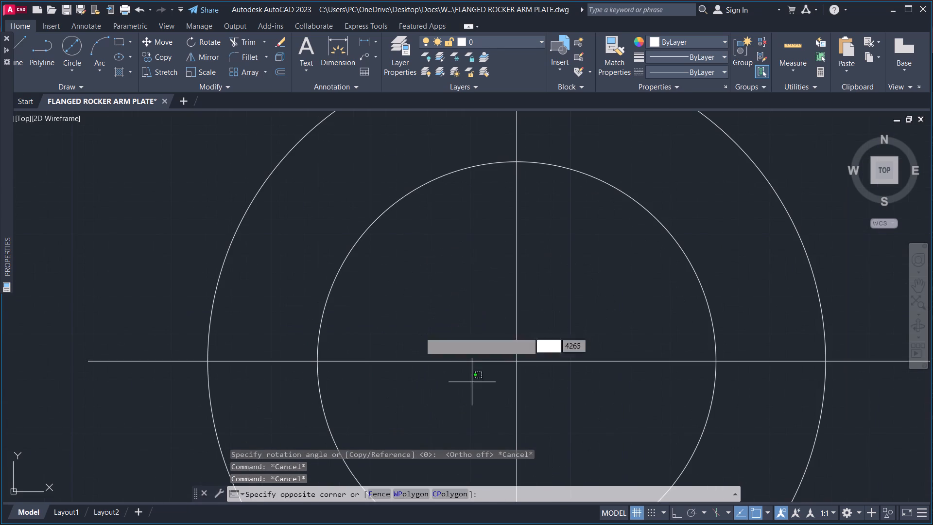
{"action": "type", "text": "RO"}
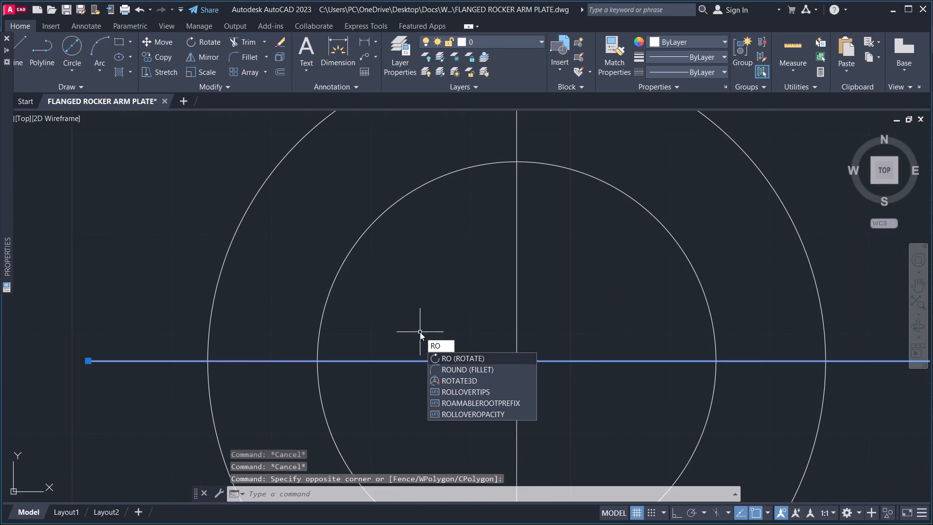
{"action": "key", "text": "space"}
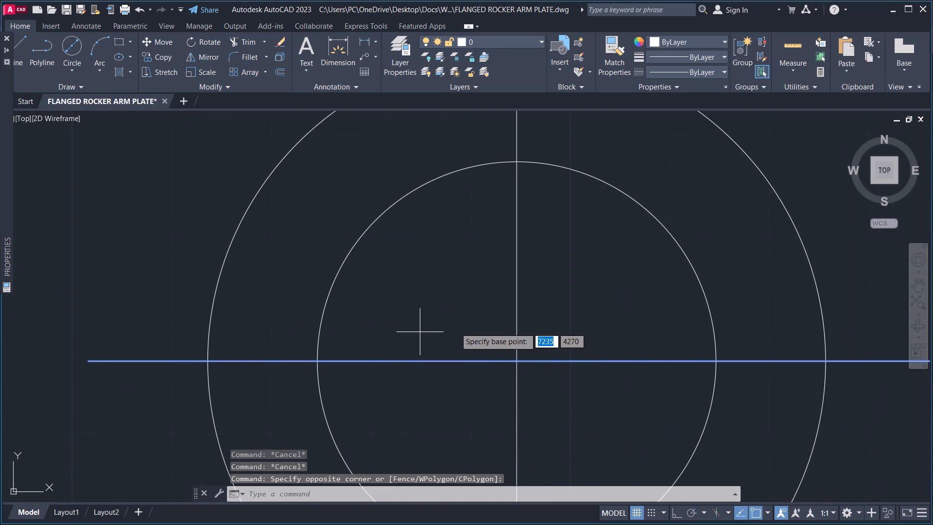
{"action": "left_click", "coordinate": [516, 361]}
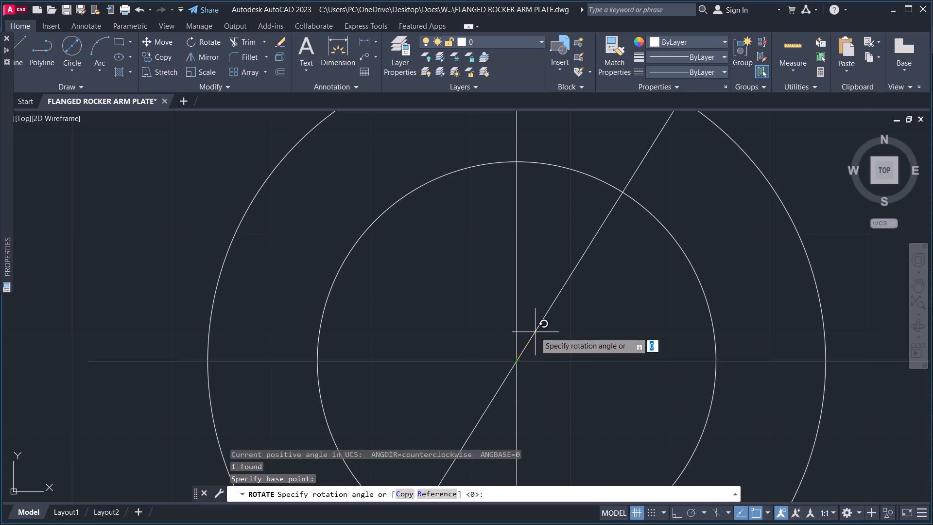
{"action": "middle_click_drag", "start_coordinate": [543, 332], "coordinate": [540, 367]}
{"action": "scroll", "coordinate": [540, 366], "scroll_direction": "down", "scroll_amount": 1}
{"action": "middle_click_drag", "start_coordinate": [540, 366], "coordinate": [515, 271]}
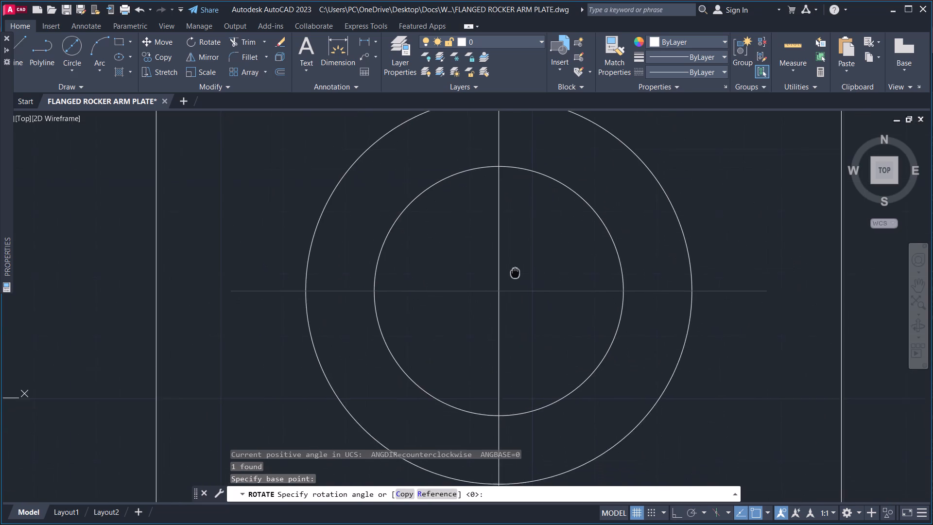
{"action": "middle_click_drag", "start_coordinate": [515, 271], "coordinate": [515, 271]}
{"action": "scroll", "coordinate": [515, 271], "scroll_direction": "down", "scroll_amount": 1}
{"action": "middle_click_drag", "start_coordinate": [515, 271], "coordinate": [480, 284]}
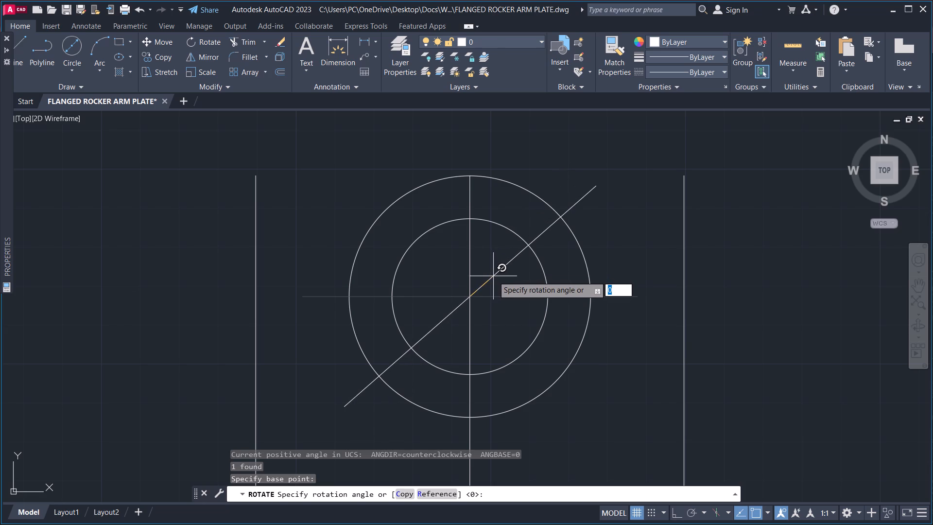
{"action": "type", "text": "45"}
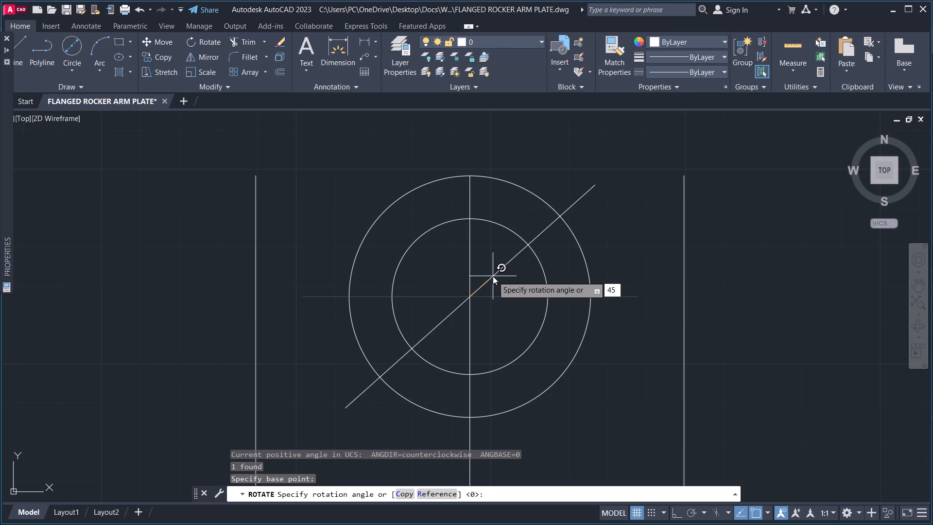
{"action": "key", "text": "Return"}
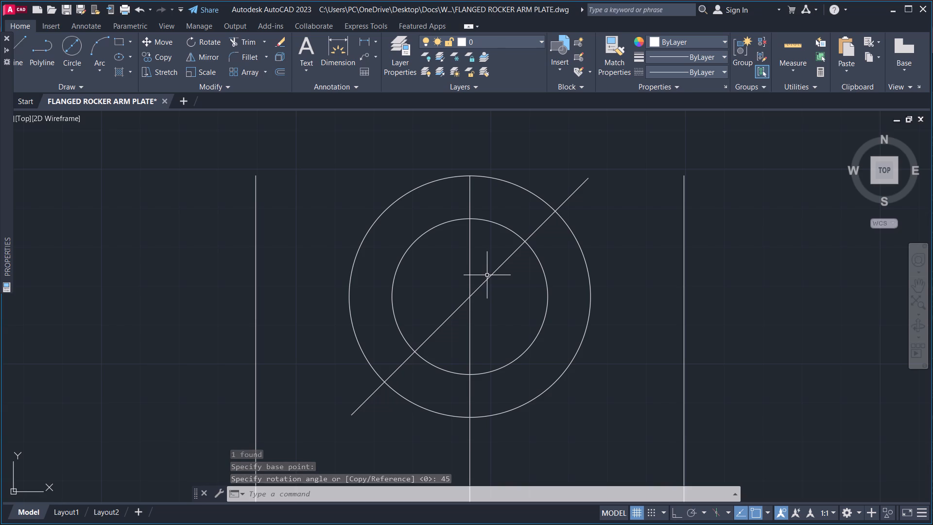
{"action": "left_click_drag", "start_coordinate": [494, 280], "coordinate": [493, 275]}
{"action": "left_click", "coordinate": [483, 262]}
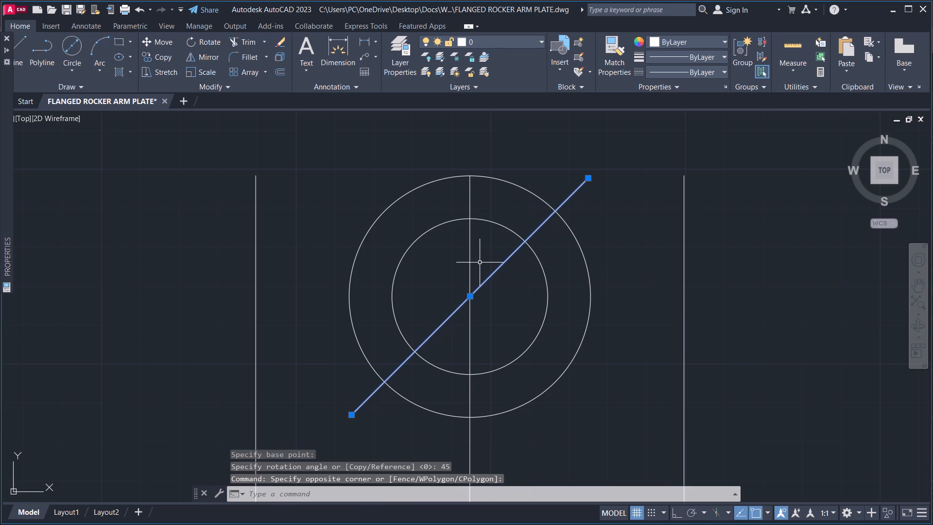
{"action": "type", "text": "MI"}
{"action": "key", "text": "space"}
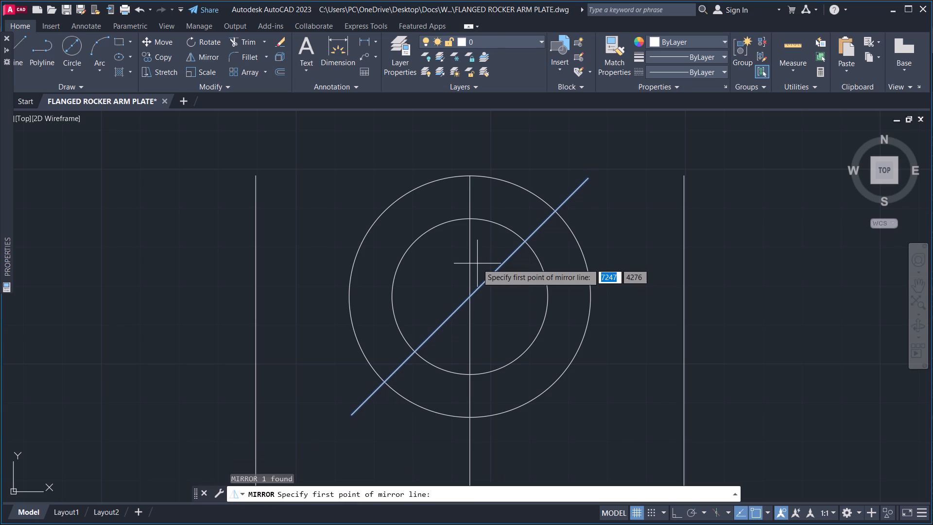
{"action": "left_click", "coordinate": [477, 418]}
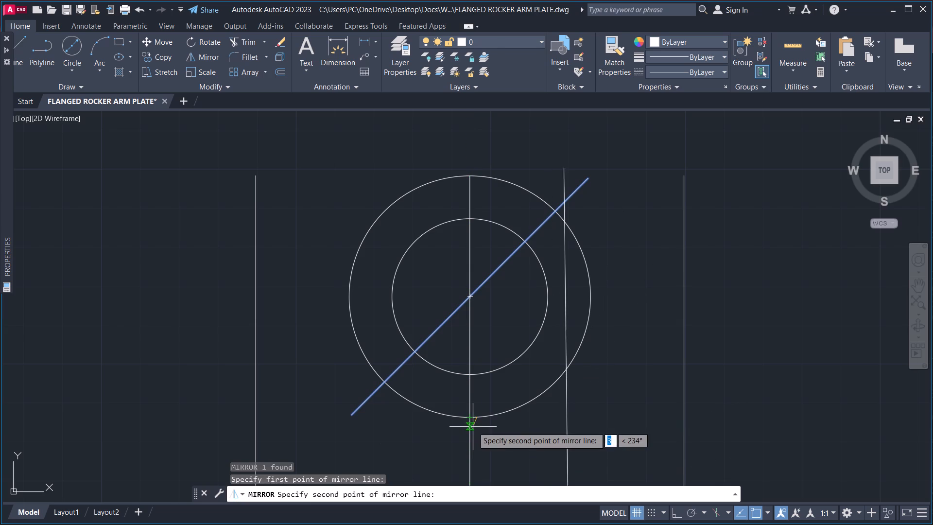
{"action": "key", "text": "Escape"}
Mirror the 45° line about a horizontal axis through the concentric circles' centre, keeping the source line.
{"action": "left_click_drag", "start_coordinate": [485, 299], "coordinate": [486, 287]}
{"action": "left_click", "coordinate": [483, 264]}
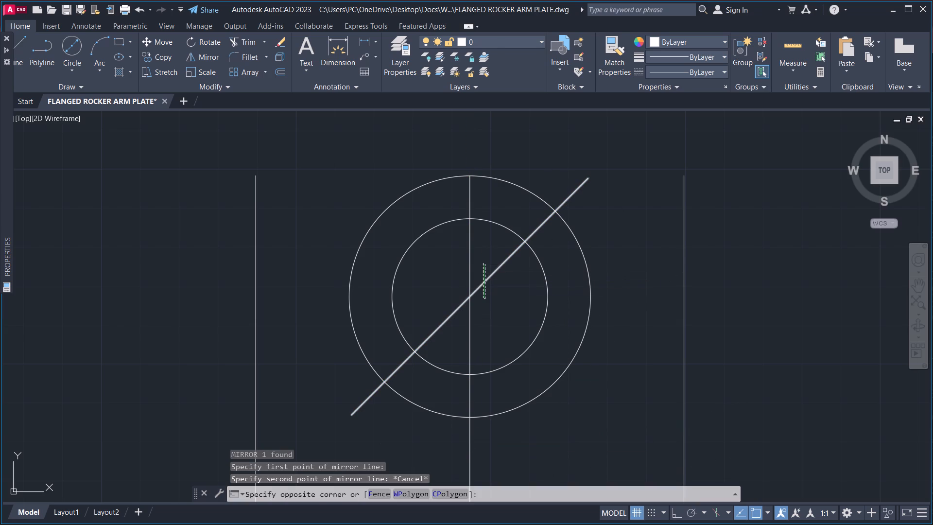
{"action": "key", "text": "m"}
{"action": "type", "text": "I"}
{"action": "key", "text": "space"}
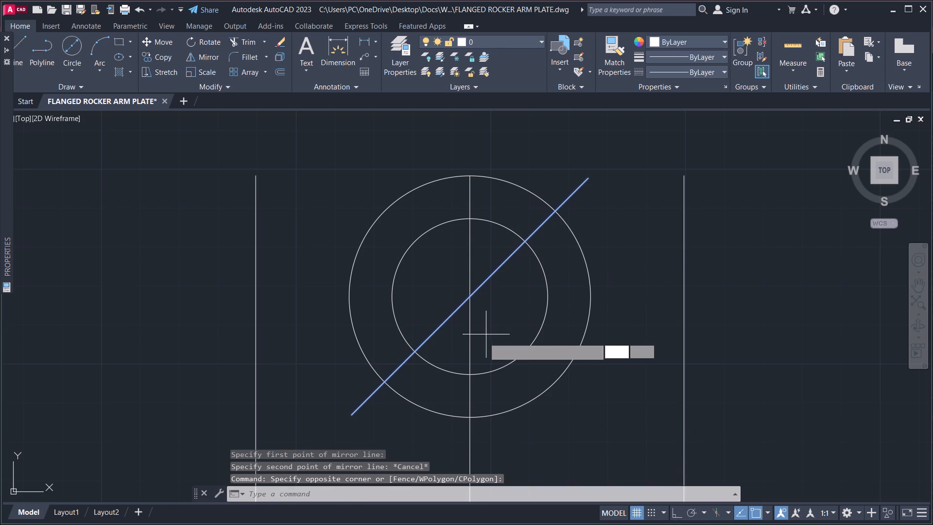
{"action": "left_click", "coordinate": [471, 295]}
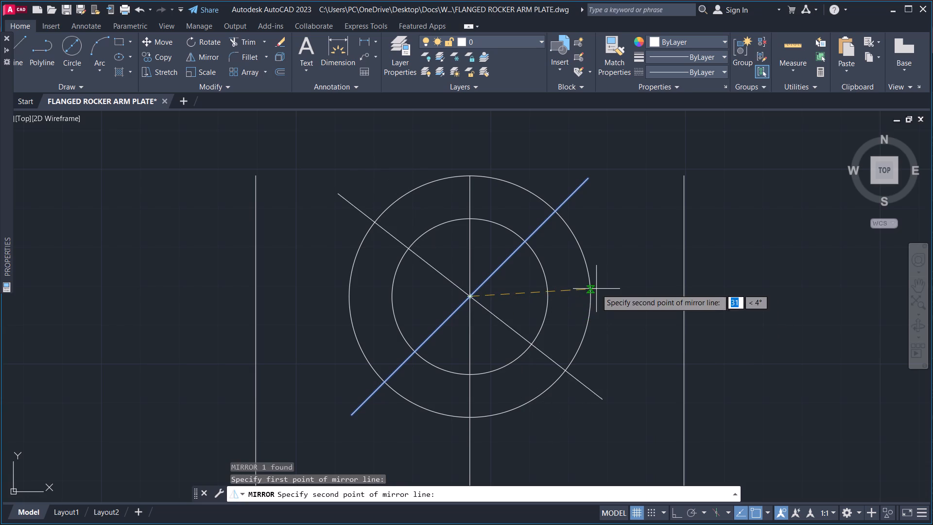
{"action": "left_click", "coordinate": [591, 297]}
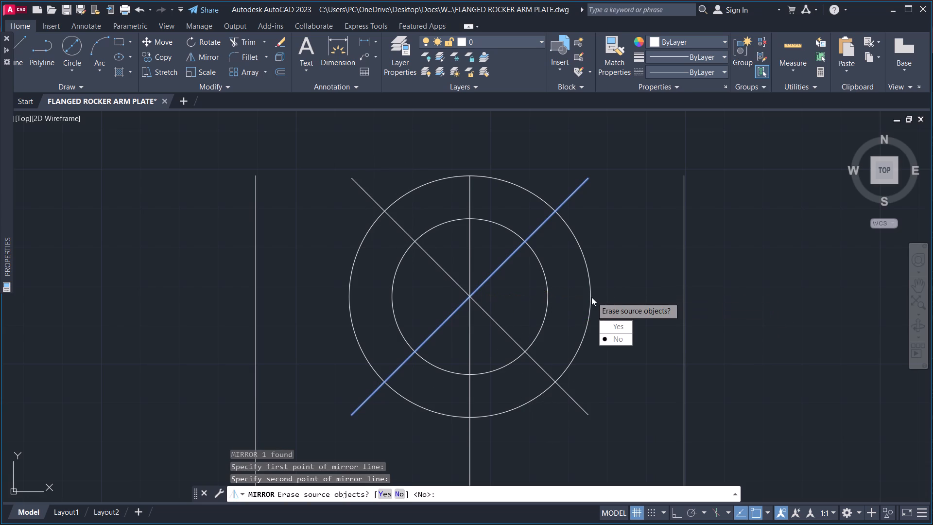
{"action": "type", "text": "N"}
{"action": "key", "text": "space"}
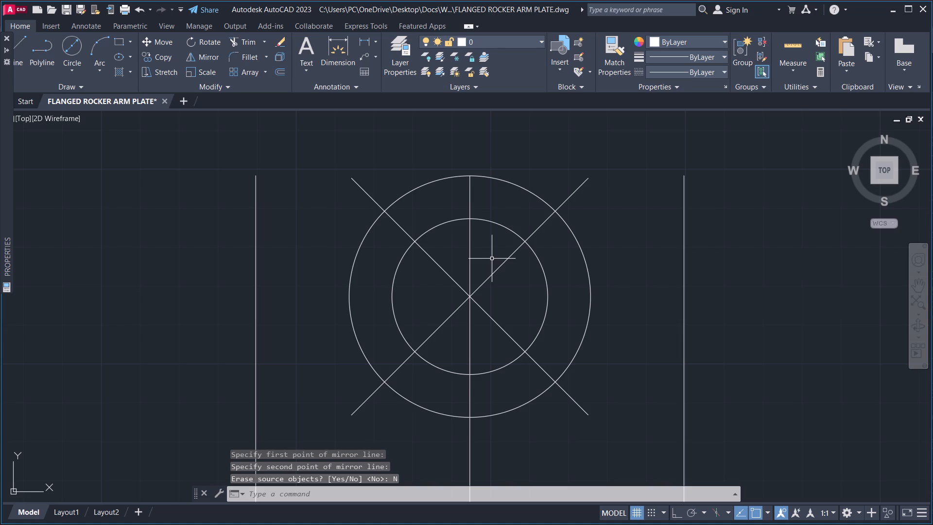
With Ortho on, draw a horizontal line from the concentric circles' centre to the left-hand offset line.
{"action": "key", "text": "l"}
{"action": "key", "text": "space"}
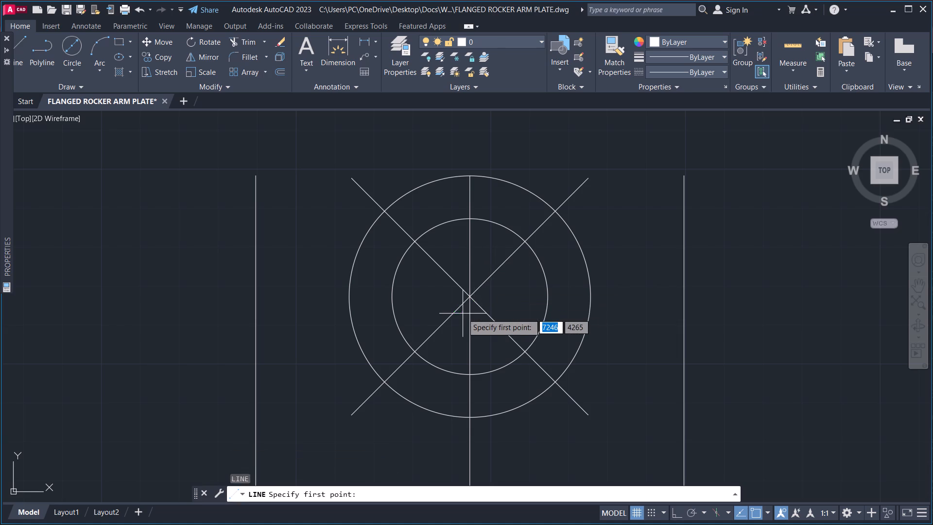
{"action": "left_click", "coordinate": [468, 298]}
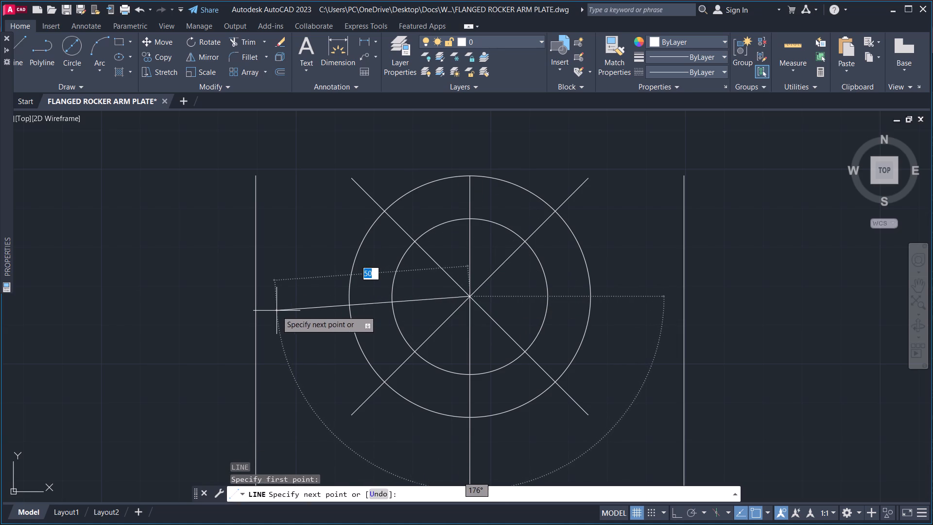
{"action": "key", "text": "F8"}
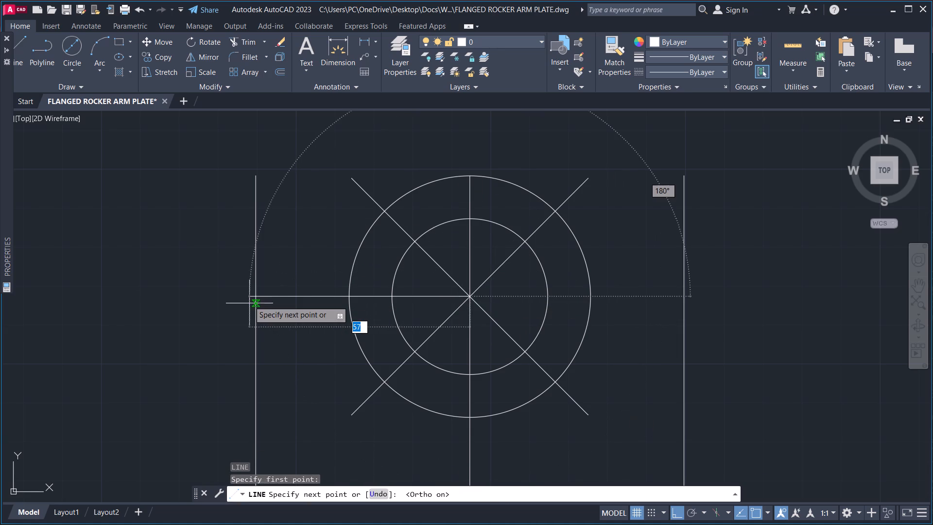
{"action": "left_click", "coordinate": [261, 301]}
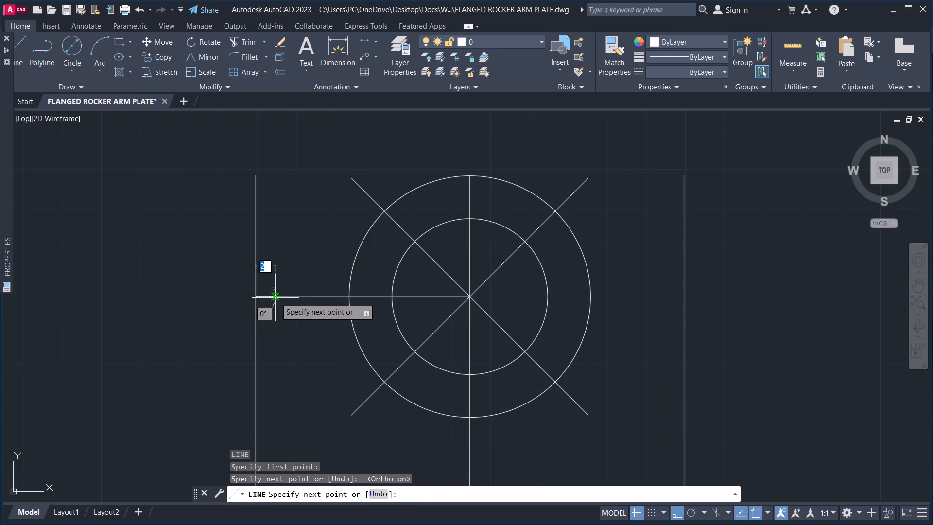
{"action": "key", "text": "Escape"}
Move the horizontal line by its midpoint onto the centre of the concentric circles.
{"action": "left_click_drag", "start_coordinate": [327, 322], "coordinate": [326, 320]}
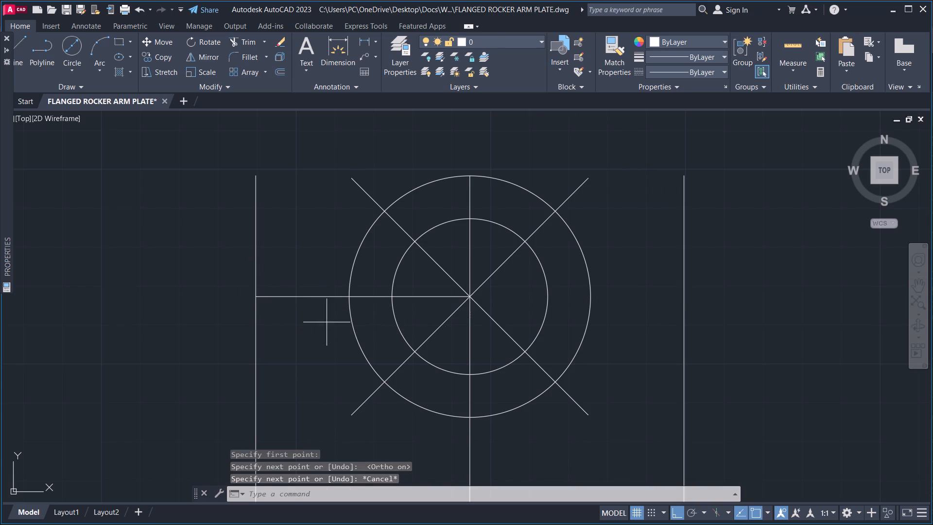
{"action": "left_click_drag", "start_coordinate": [326, 320], "coordinate": [319, 301]}
{"action": "left_click", "coordinate": [306, 274]}
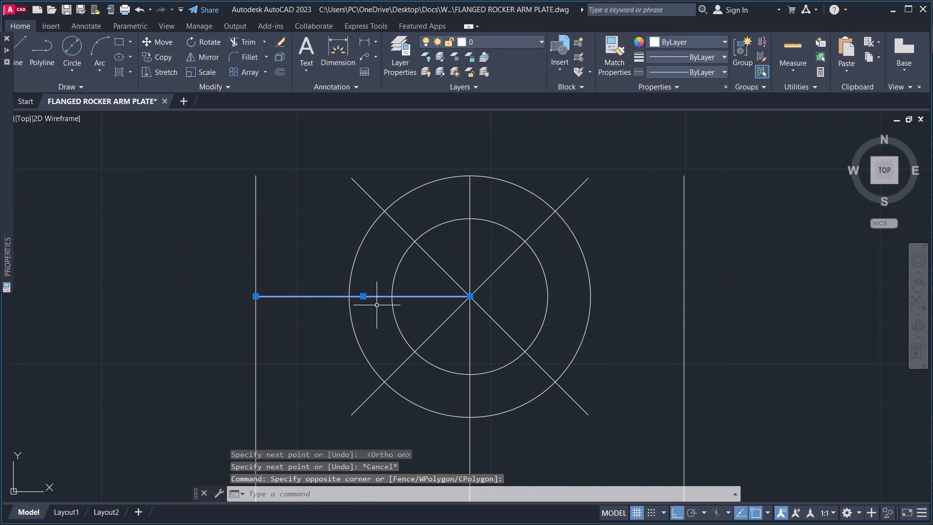
{"action": "left_click", "coordinate": [363, 296]}
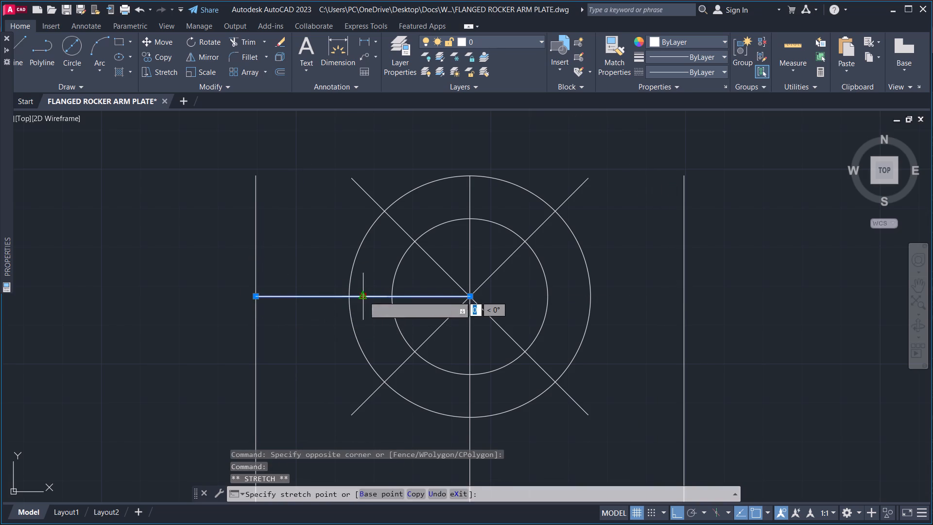
{"action": "left_click", "coordinate": [471, 296]}
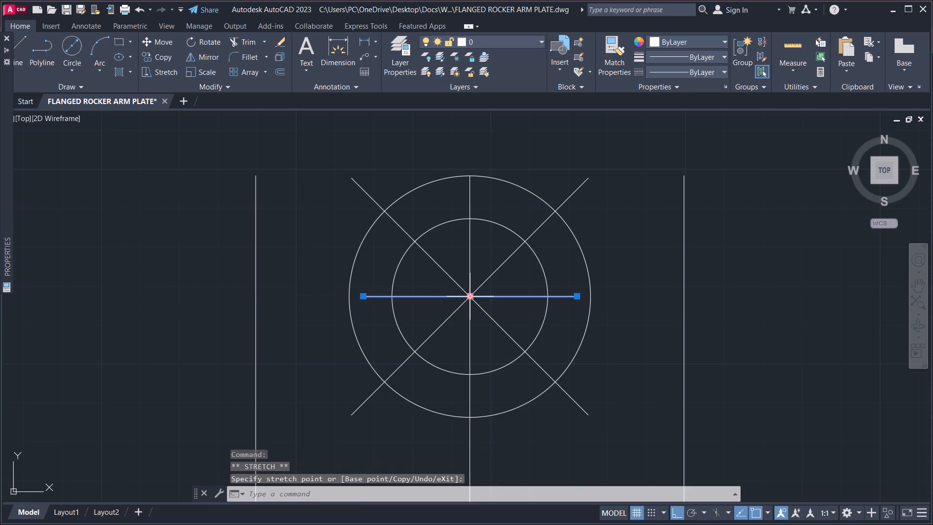
Stretch both ends of the horizontal line outward beyond the outer circle.
{"action": "left_click", "coordinate": [363, 295]}
{"action": "left_click", "coordinate": [314, 291]}
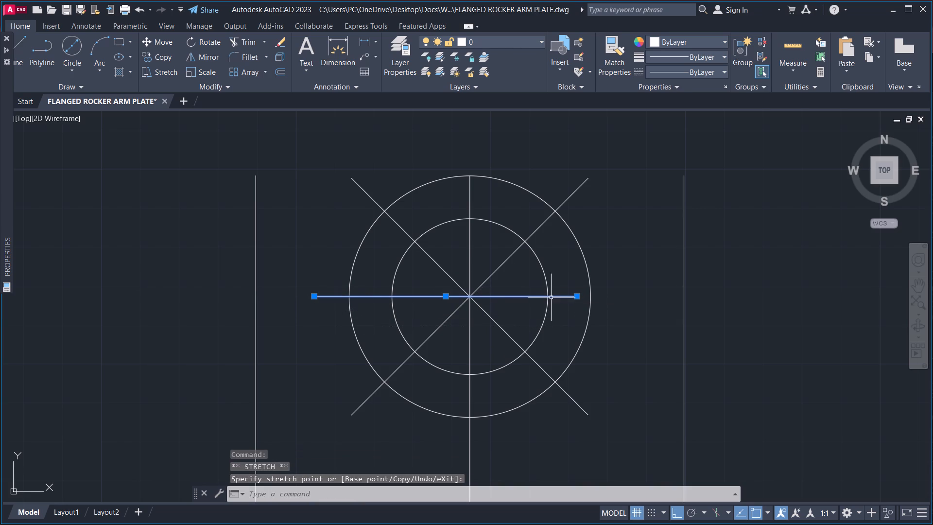
{"action": "left_click", "coordinate": [576, 298]}
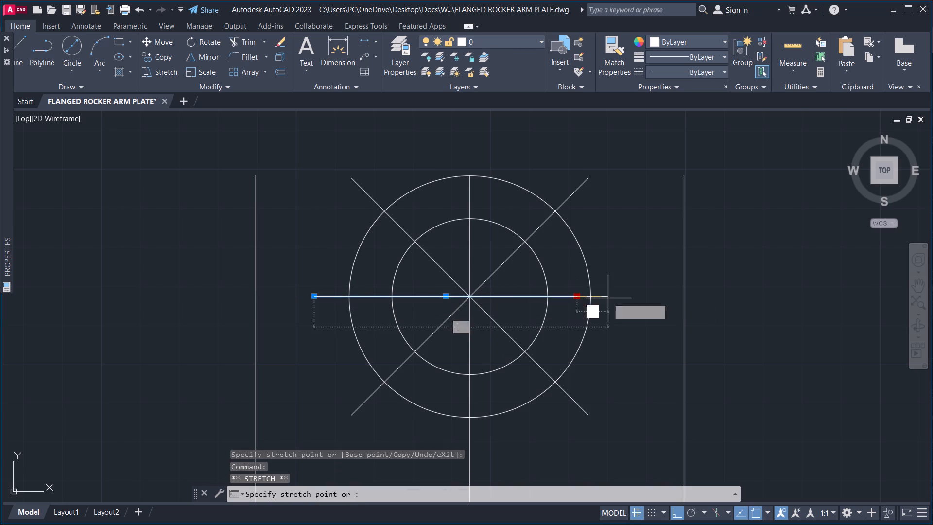
{"action": "left_click", "coordinate": [646, 300]}
Recentre the stretched horizontal line by moving its midpoint onto the concentric circles' centre.
{"action": "scroll", "coordinate": [469, 294], "scroll_direction": "up", "scroll_amount": 3}
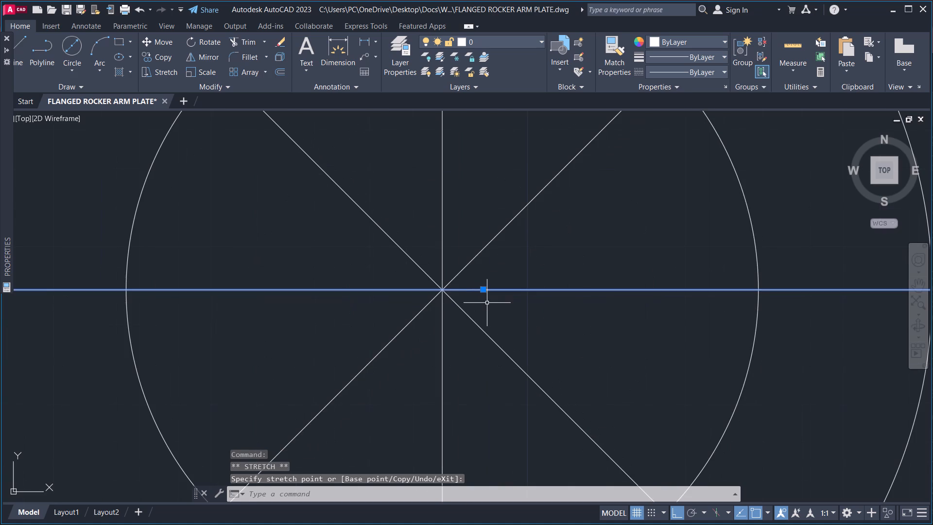
{"action": "left_click_drag", "start_coordinate": [486, 288], "coordinate": [482, 289]}
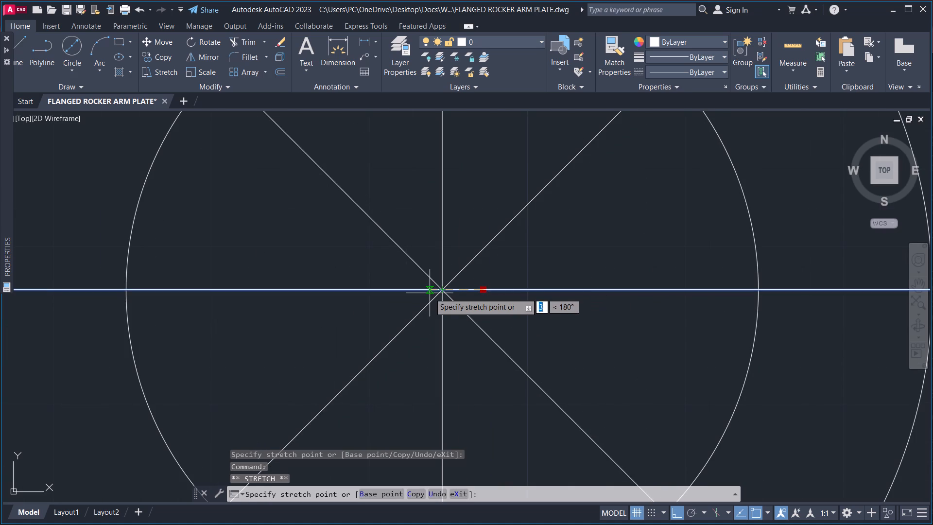
{"action": "left_click", "coordinate": [441, 293]}
{"action": "scroll", "coordinate": [426, 296], "scroll_direction": "down", "scroll_amount": 2}
{"action": "middle_click_drag", "start_coordinate": [415, 298], "coordinate": [412, 273]}
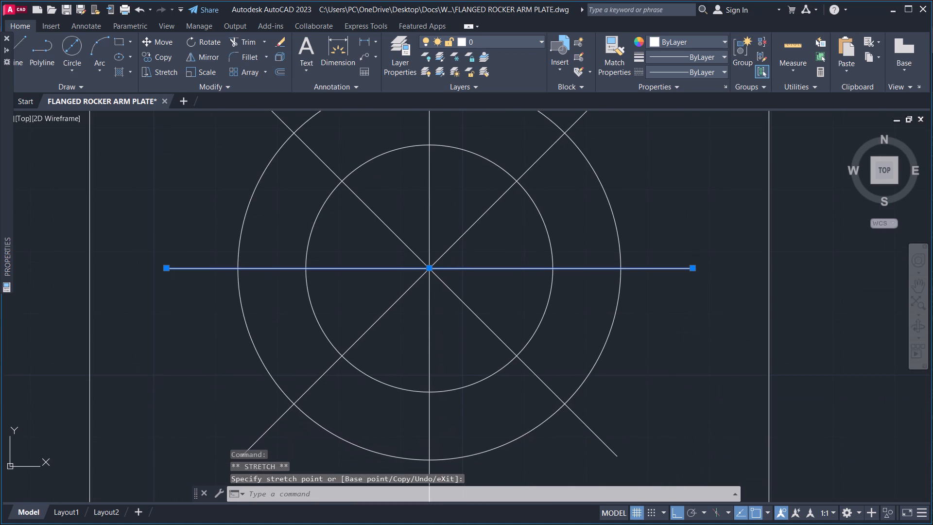
{"action": "key", "text": "Escape"}
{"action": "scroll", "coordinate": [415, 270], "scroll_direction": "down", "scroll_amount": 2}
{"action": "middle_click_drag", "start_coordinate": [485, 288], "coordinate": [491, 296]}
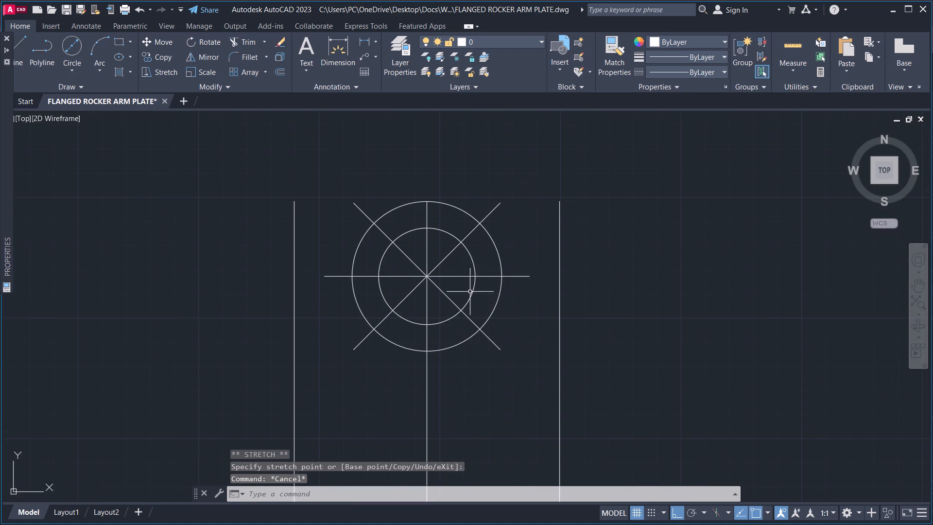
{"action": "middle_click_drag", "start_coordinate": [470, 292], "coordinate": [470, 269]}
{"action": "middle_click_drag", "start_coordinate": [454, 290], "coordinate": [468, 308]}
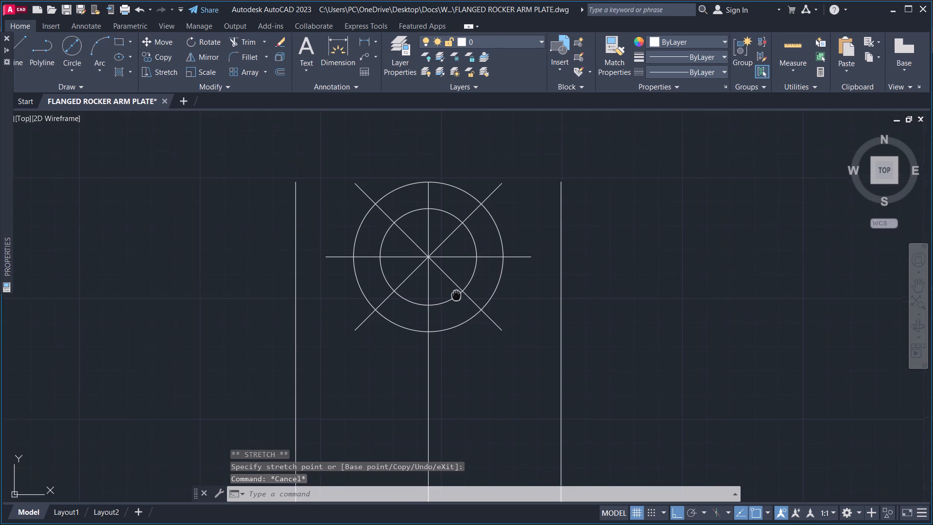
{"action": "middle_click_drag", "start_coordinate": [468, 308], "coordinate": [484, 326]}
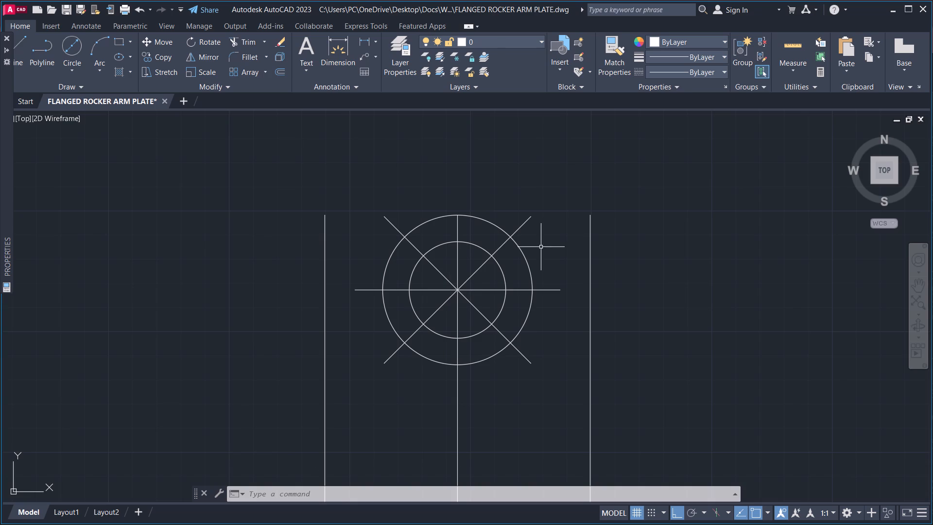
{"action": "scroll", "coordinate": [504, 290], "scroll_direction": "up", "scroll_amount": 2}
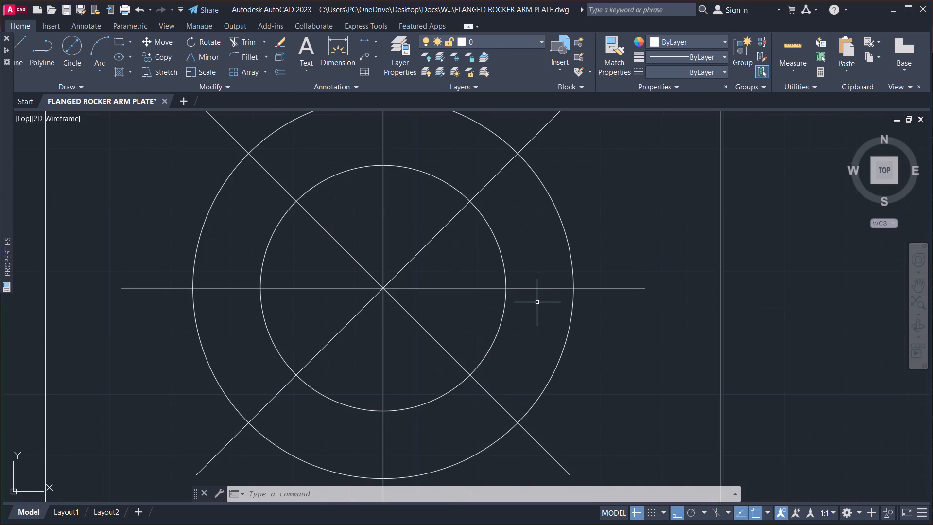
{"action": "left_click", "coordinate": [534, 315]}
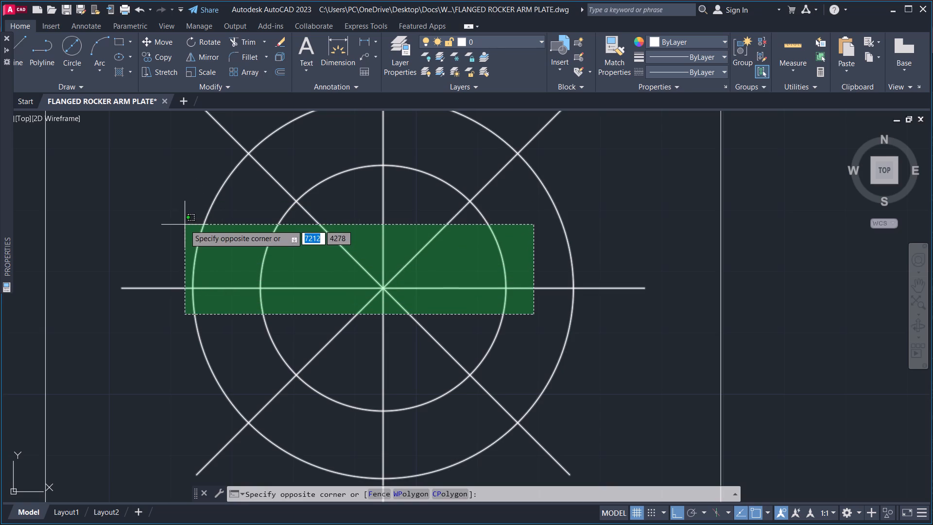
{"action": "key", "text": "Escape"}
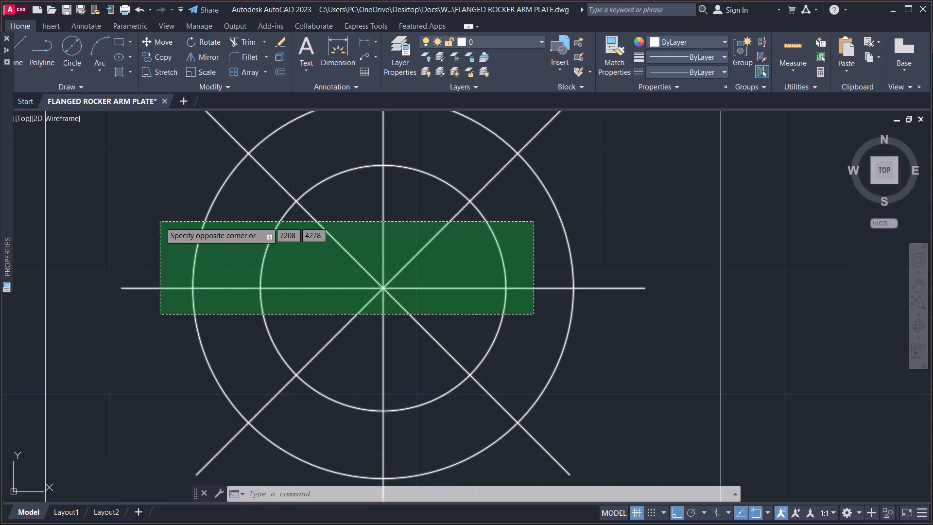
Draw a circle of radius 4 at the lower-left intersection of the outer circle and the 45° line.
{"action": "middle_click_drag", "start_coordinate": [363, 309], "coordinate": [451, 323]}
{"action": "scroll", "coordinate": [452, 321], "scroll_direction": "down", "scroll_amount": 1}
{"action": "middle_click_drag", "start_coordinate": [465, 336], "coordinate": [466, 321]}
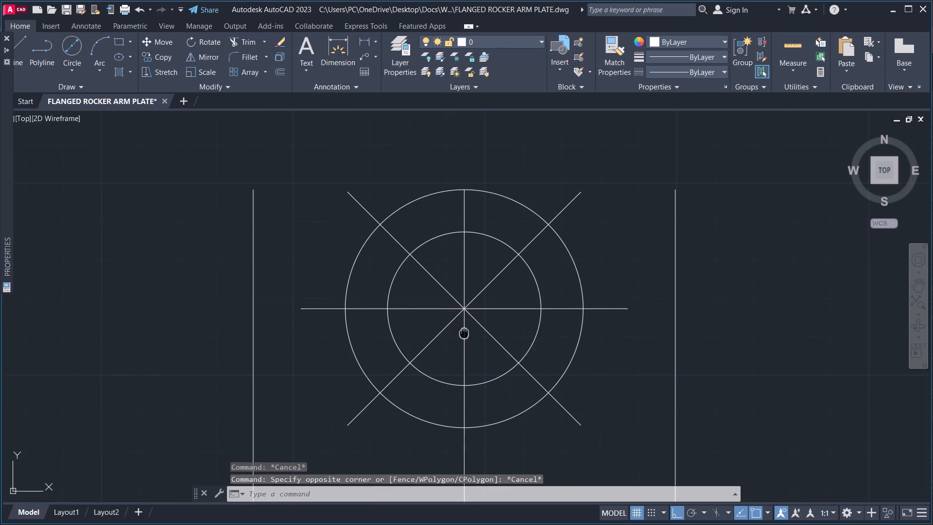
{"action": "middle_click_drag", "start_coordinate": [466, 321], "coordinate": [476, 298]}
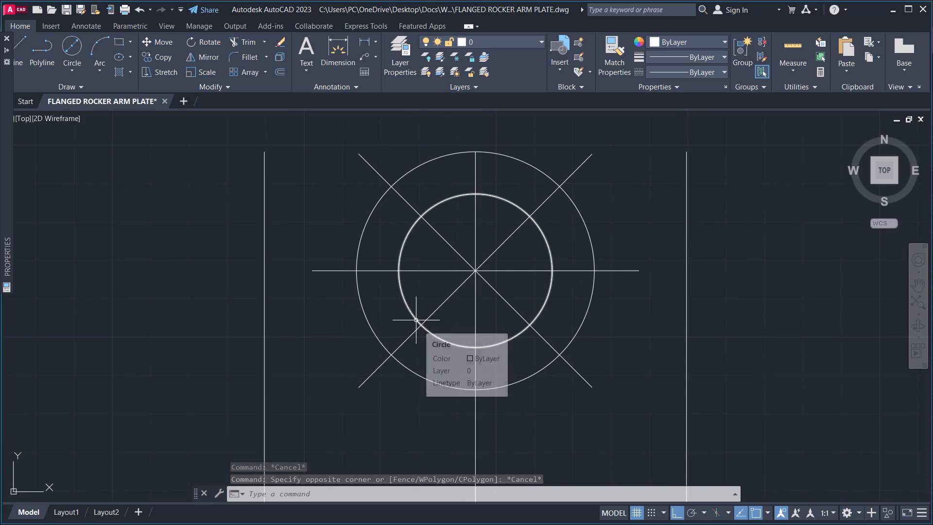
{"action": "type", "text": "C"}
{"action": "key", "text": "space"}
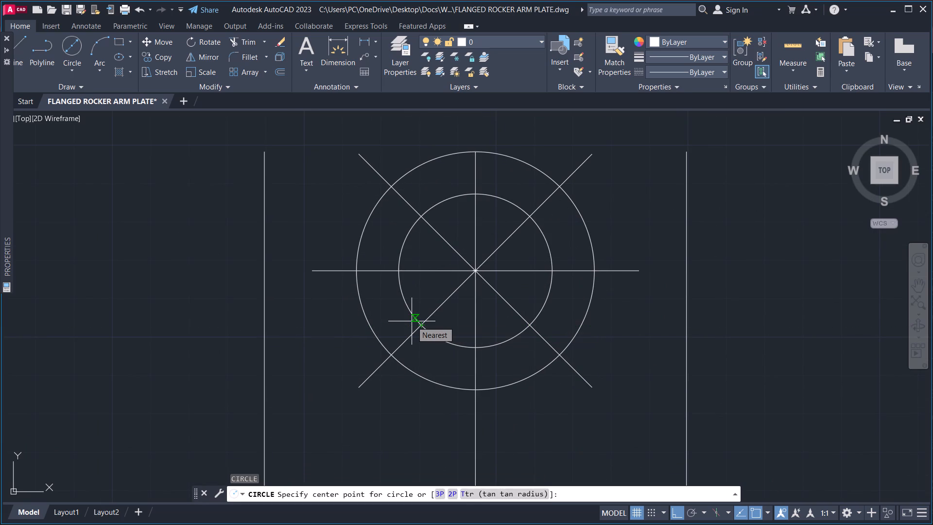
{"action": "scroll", "coordinate": [398, 371], "scroll_direction": "up", "scroll_amount": 2}
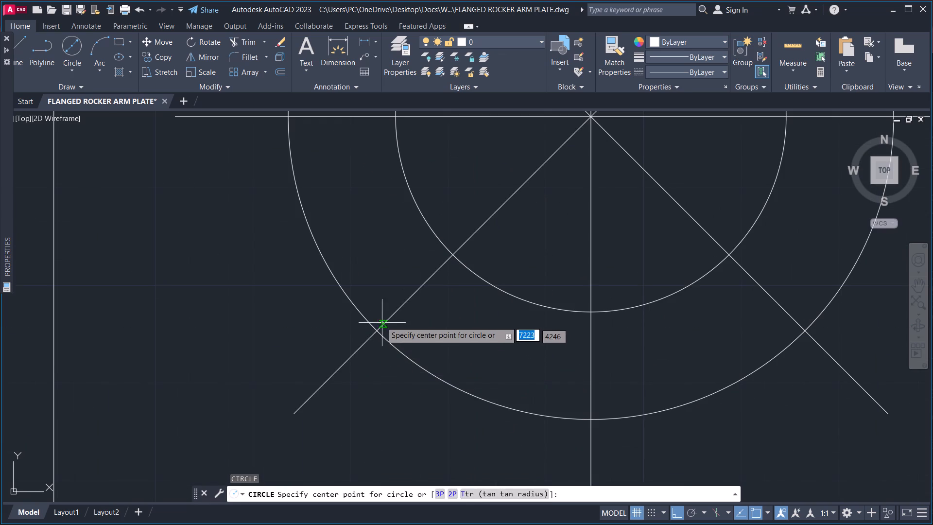
{"action": "scroll", "coordinate": [380, 320], "scroll_direction": "up", "scroll_amount": 3}
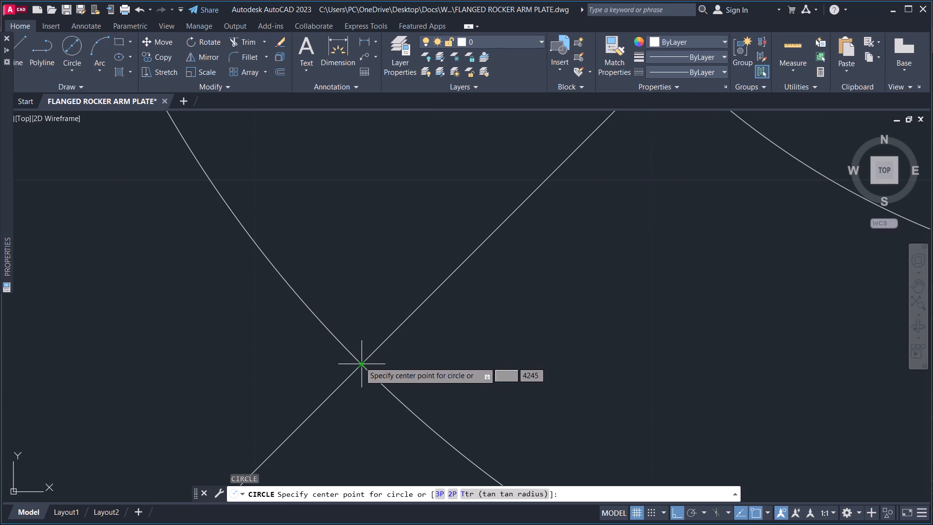
{"action": "left_click", "coordinate": [360, 362]}
{"action": "key", "text": "4"}
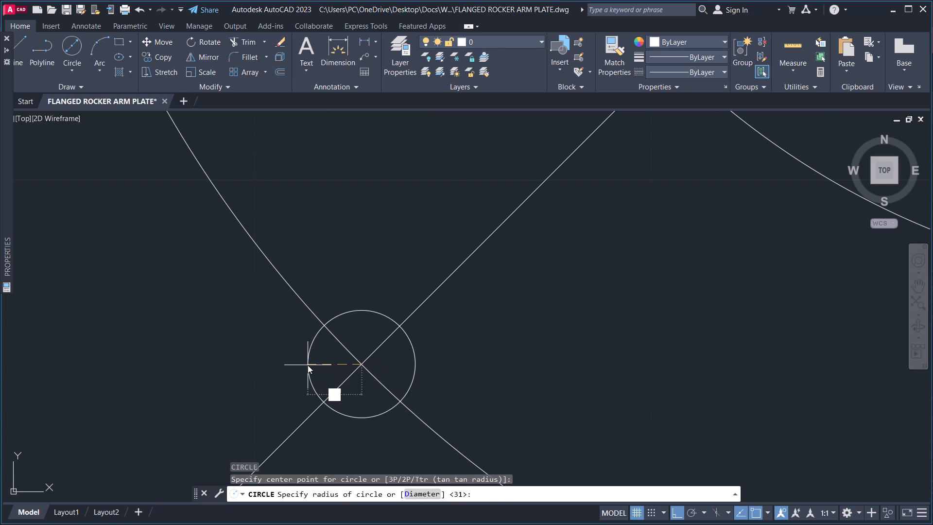
{"action": "key", "text": "Return"}
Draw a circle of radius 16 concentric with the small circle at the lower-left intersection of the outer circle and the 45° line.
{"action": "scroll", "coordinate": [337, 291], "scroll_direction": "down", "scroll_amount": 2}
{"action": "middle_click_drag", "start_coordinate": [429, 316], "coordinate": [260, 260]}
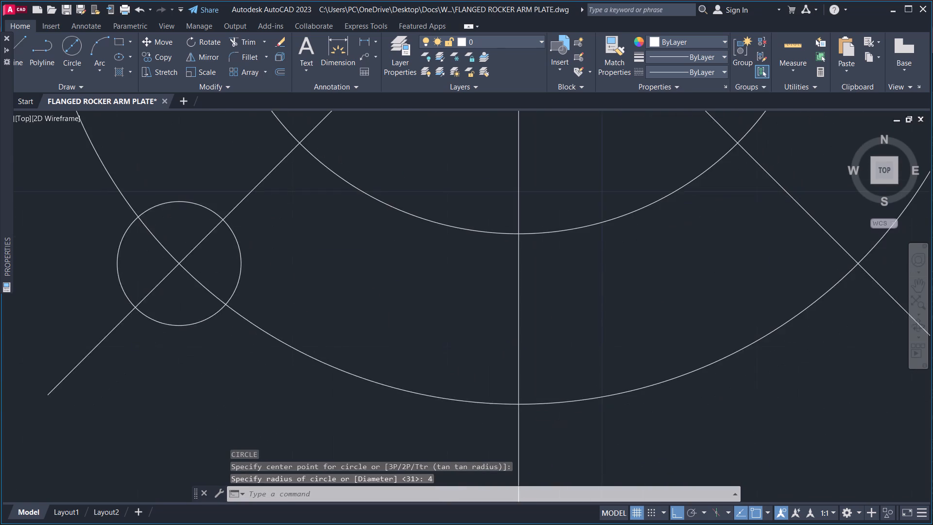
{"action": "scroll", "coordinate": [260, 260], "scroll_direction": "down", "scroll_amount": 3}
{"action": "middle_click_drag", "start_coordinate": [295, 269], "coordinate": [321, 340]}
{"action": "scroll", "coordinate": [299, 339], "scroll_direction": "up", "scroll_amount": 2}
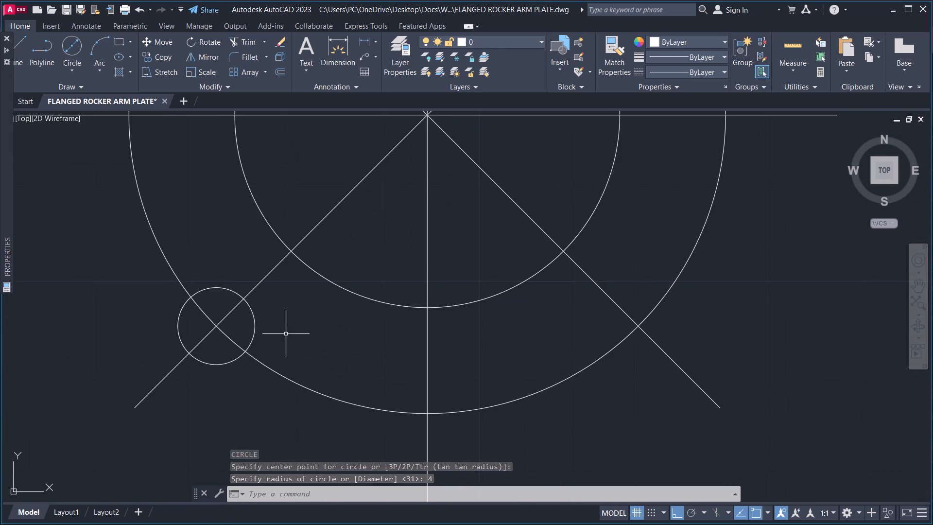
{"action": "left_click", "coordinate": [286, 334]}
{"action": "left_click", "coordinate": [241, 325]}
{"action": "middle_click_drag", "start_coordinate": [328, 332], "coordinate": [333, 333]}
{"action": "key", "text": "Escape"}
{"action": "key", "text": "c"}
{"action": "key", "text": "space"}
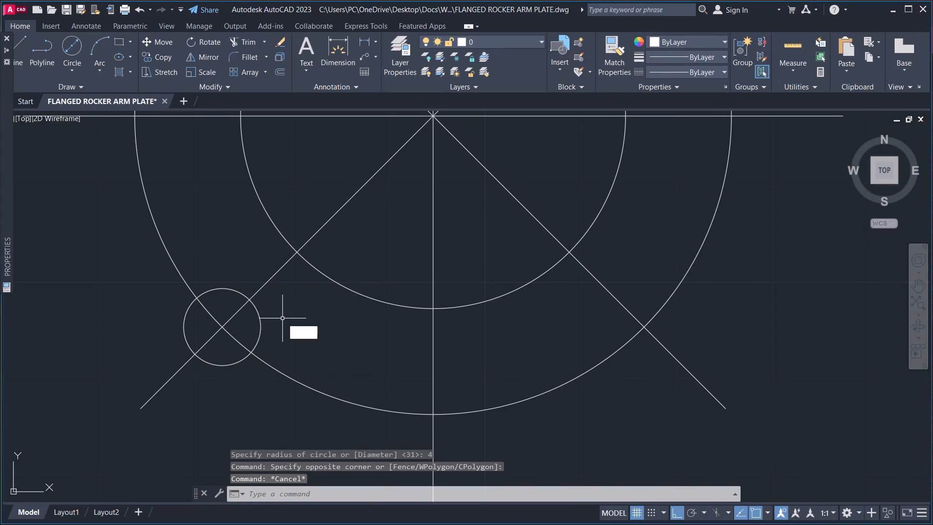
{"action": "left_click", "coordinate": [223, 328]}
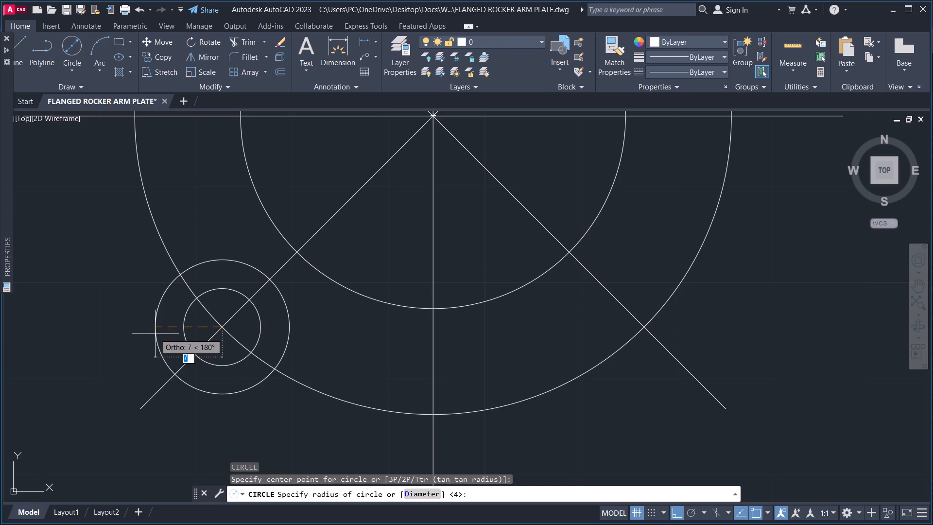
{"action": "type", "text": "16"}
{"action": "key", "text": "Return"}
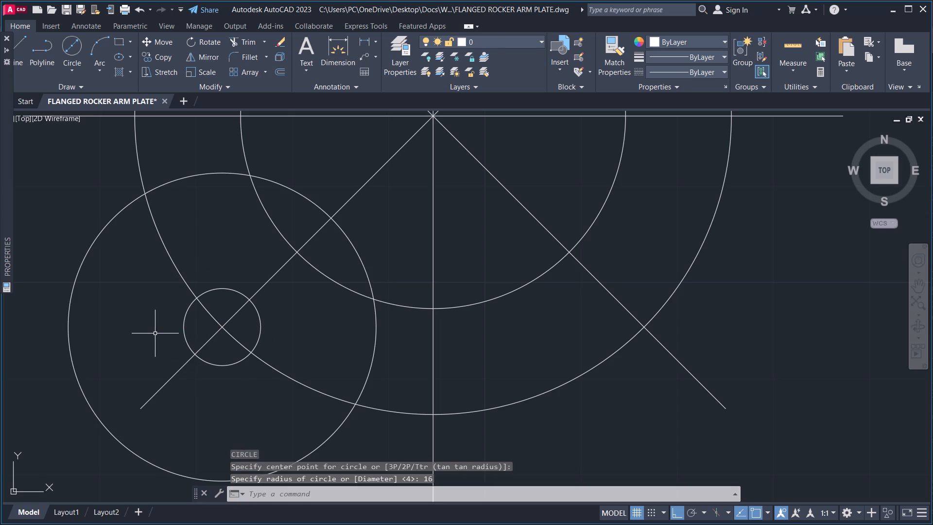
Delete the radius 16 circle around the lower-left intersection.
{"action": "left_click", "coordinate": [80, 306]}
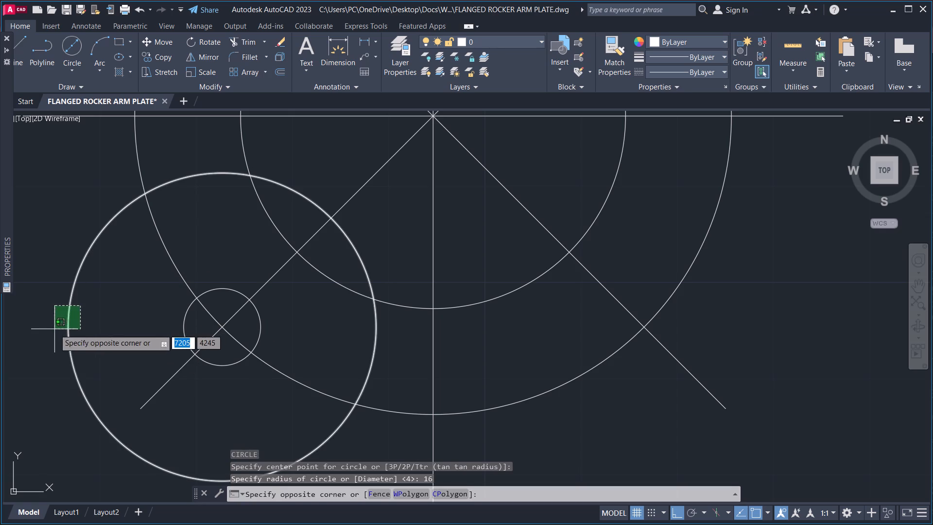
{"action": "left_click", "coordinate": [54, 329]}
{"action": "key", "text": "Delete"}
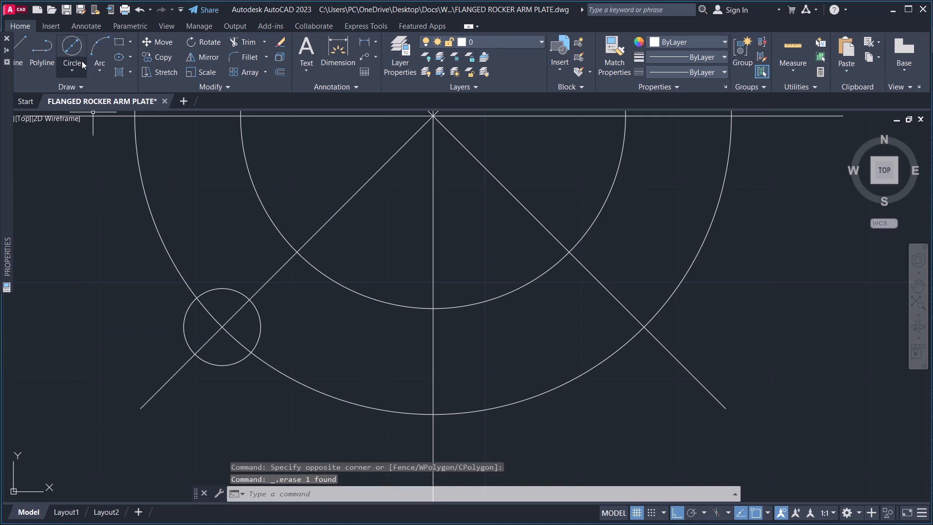
Draw a circle of diameter 4 centred on the lower-left intersection, inside the existing radius 4 circle.
{"action": "left_click", "coordinate": [74, 50]}
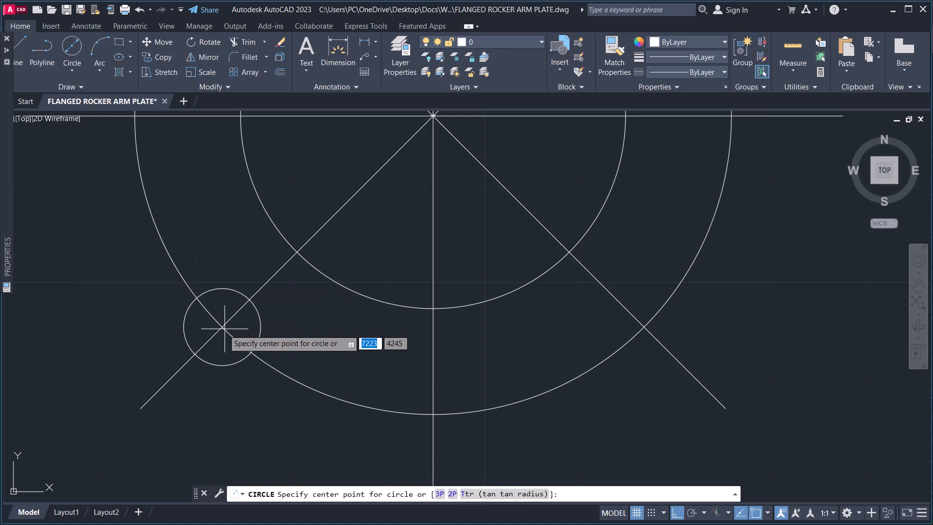
{"action": "left_click", "coordinate": [221, 327]}
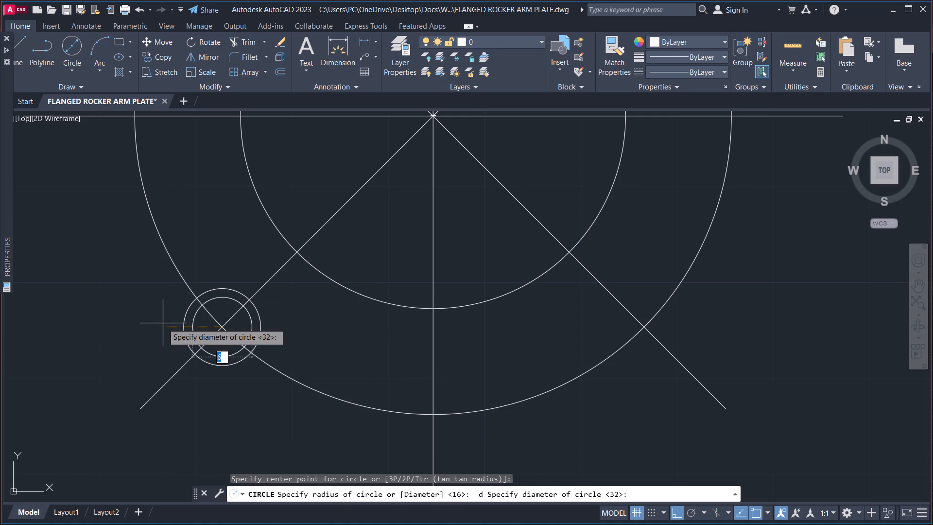
{"action": "key", "text": "4"}
{"action": "key", "text": "Return"}
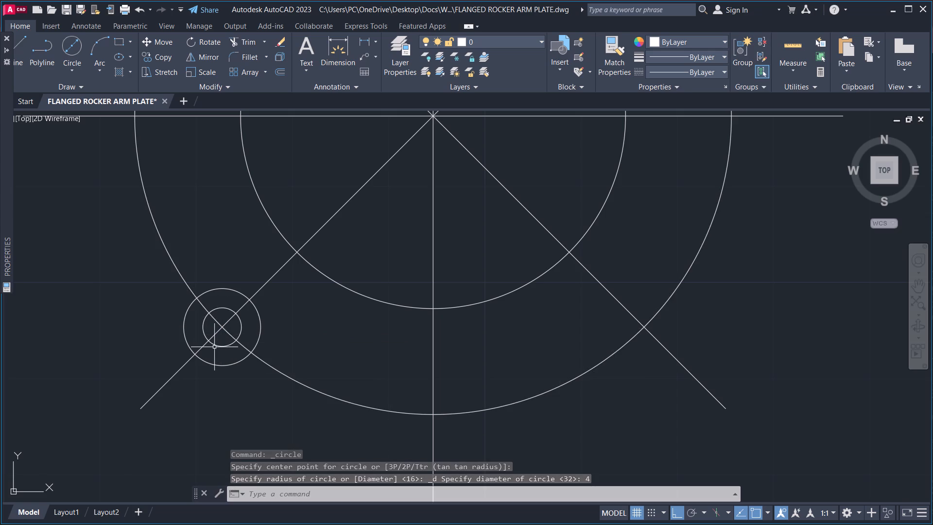
Add a radius dimension to the larger of the two small concentric circles, placing its text to the circle's left.
{"action": "scroll", "coordinate": [214, 347], "scroll_direction": "up", "scroll_amount": 2}
{"action": "scroll", "coordinate": [214, 347], "scroll_direction": "down", "scroll_amount": 2}
{"action": "middle_click_drag", "start_coordinate": [216, 365], "coordinate": [233, 336]}
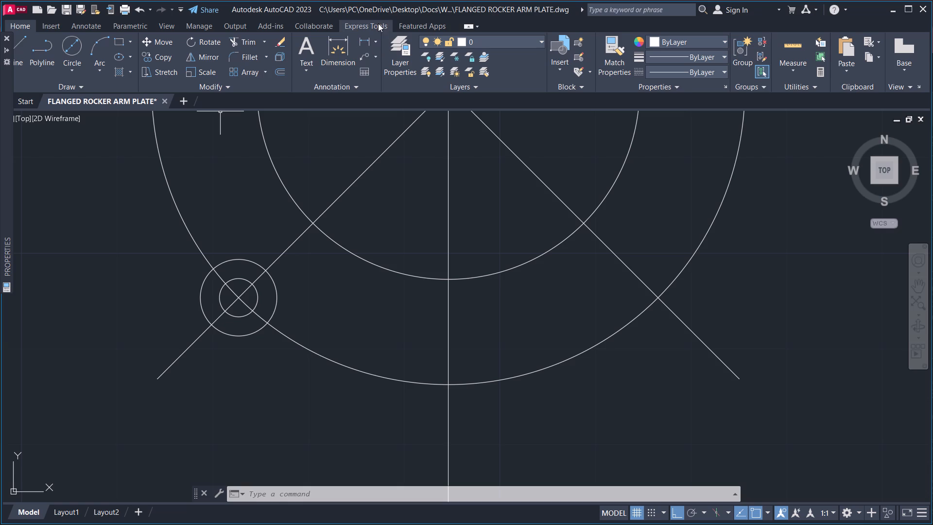
{"action": "left_click", "coordinate": [380, 45]}
{"action": "left_click", "coordinate": [375, 41]}
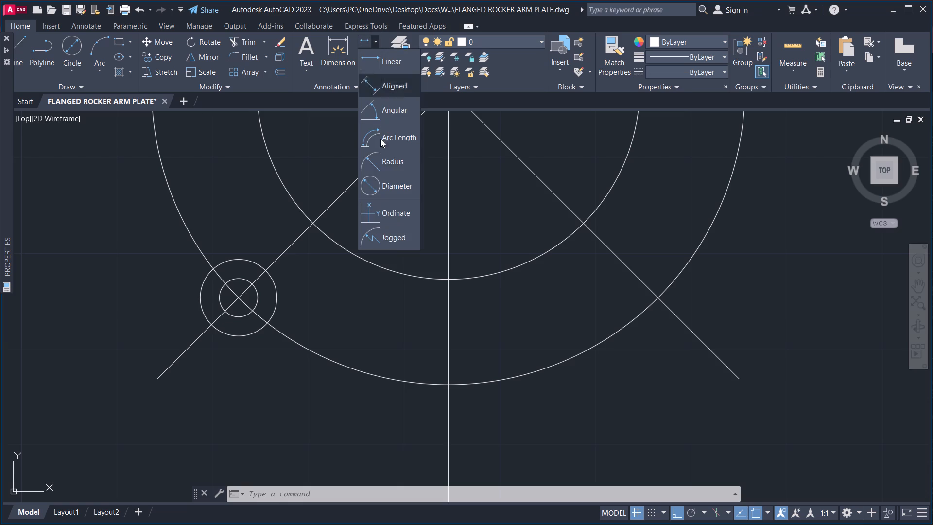
{"action": "left_click", "coordinate": [382, 158]}
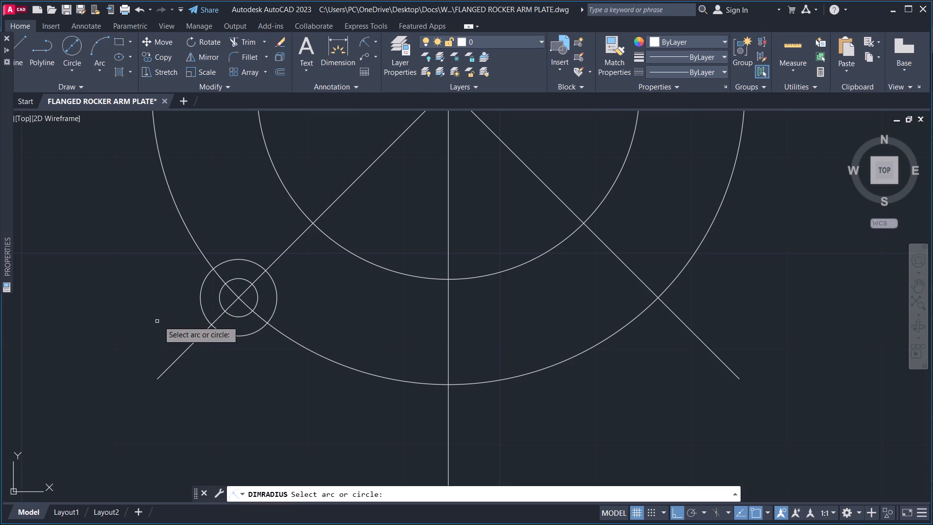
{"action": "left_click", "coordinate": [200, 297]}
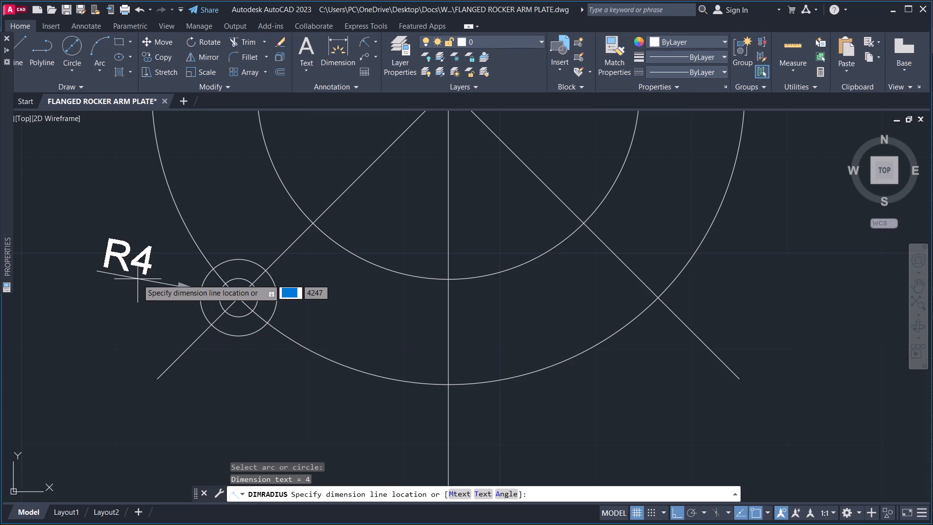
{"action": "left_click", "coordinate": [119, 307]}
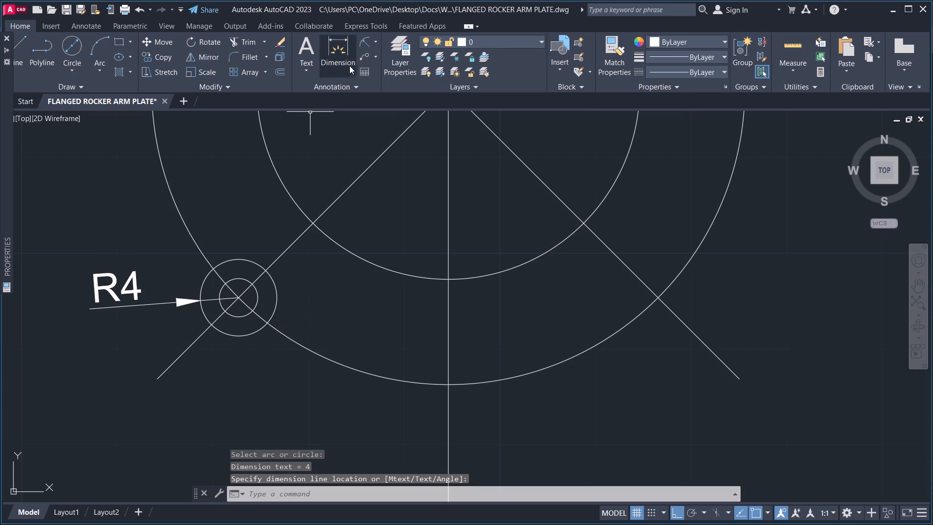
Add a diameter dimension to the smaller of the two concentric circles, placing its text below the circle.
{"action": "left_click", "coordinate": [374, 43]}
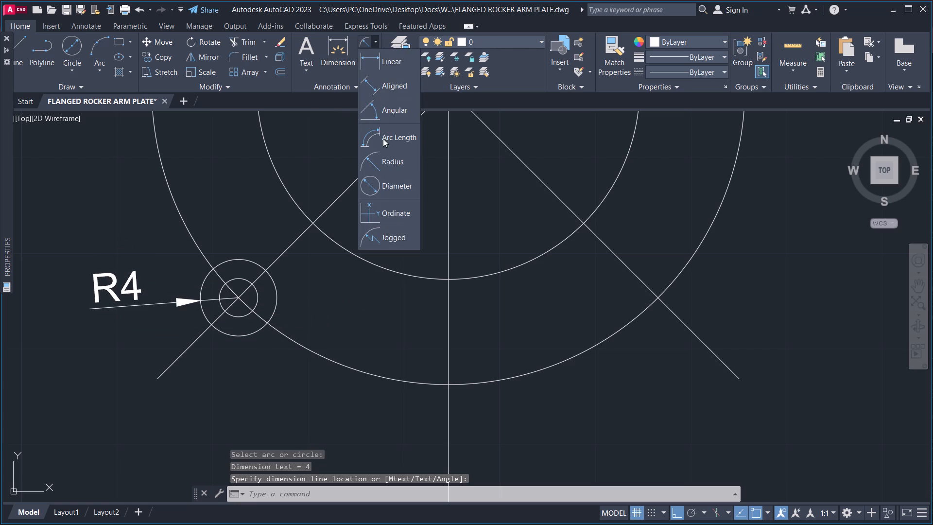
{"action": "left_click", "coordinate": [383, 186]}
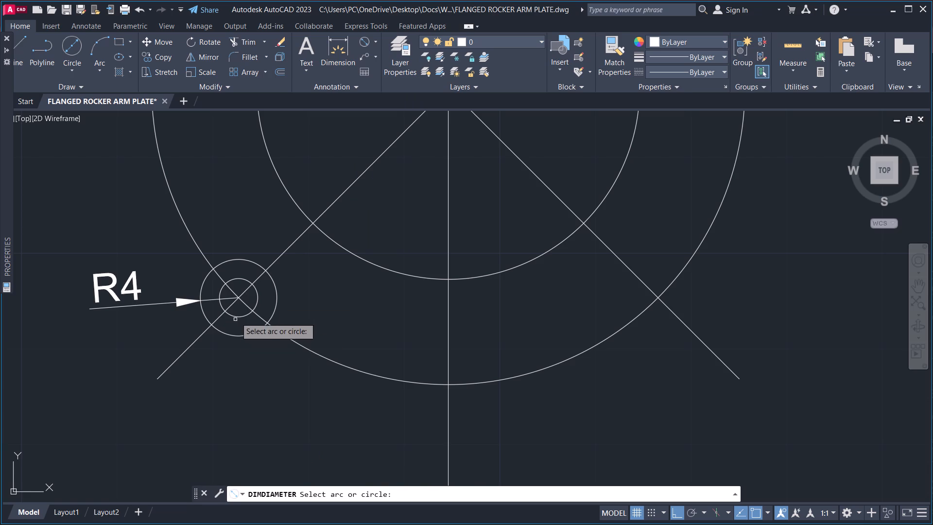
{"action": "left_click", "coordinate": [239, 315]}
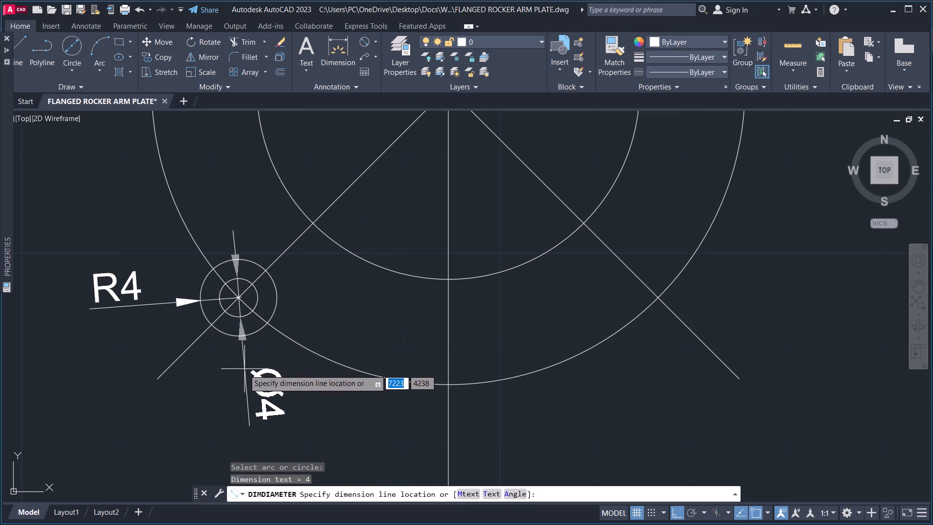
{"action": "left_click", "coordinate": [241, 372]}
Add a diameter dimension to the larger of the two small concentric circles, placing its text to the circle's lower right.
{"action": "middle_click_drag", "start_coordinate": [241, 347], "coordinate": [286, 289]}
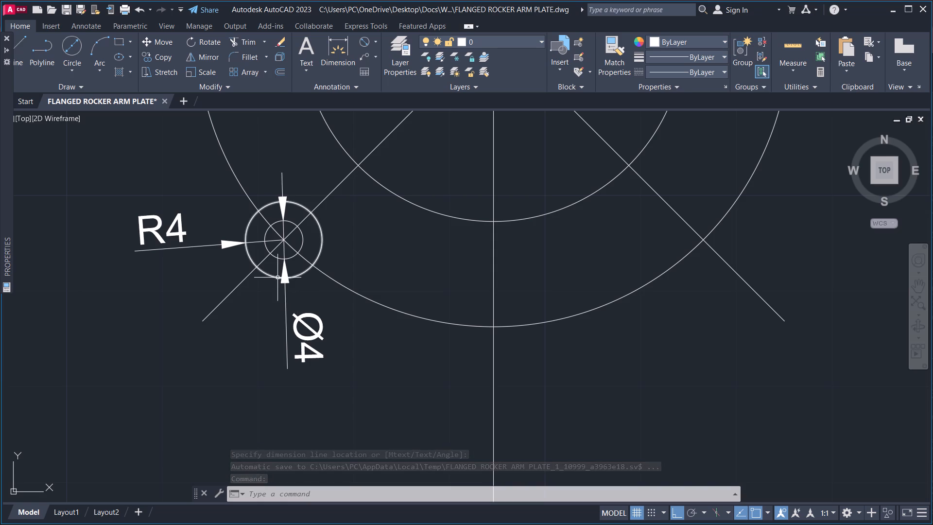
{"action": "left_click", "coordinate": [363, 42]}
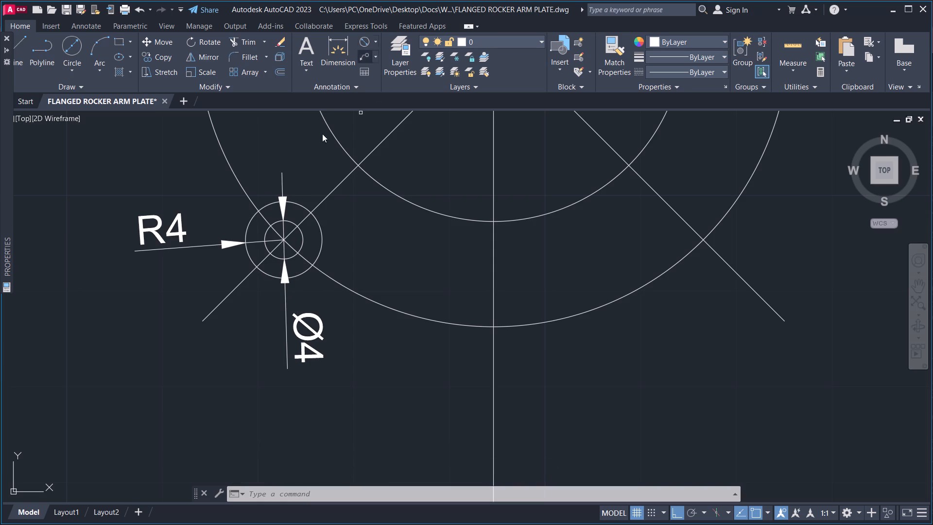
{"action": "left_click", "coordinate": [303, 273]}
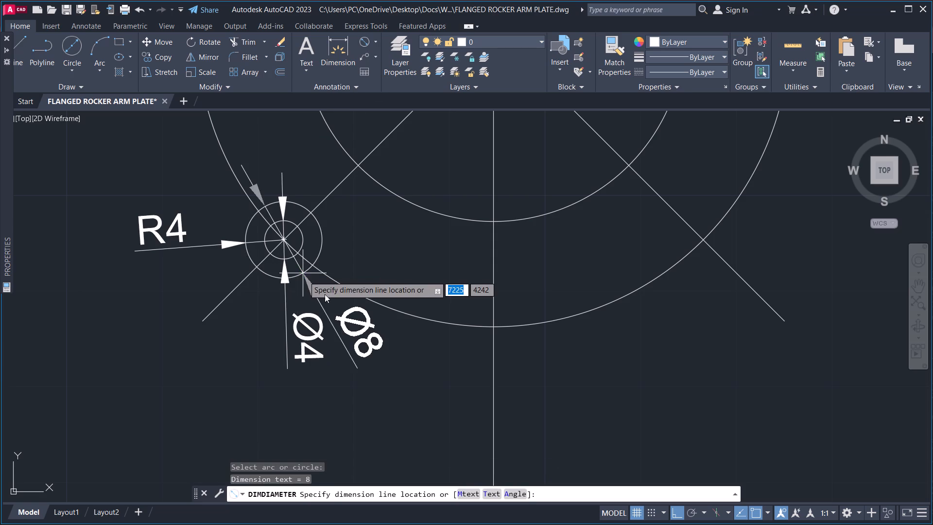
{"action": "left_click", "coordinate": [355, 322]}
Select the diameter 4 circle together with its diameter dimension and the R4 radius dimension.
{"action": "middle_click_drag", "start_coordinate": [299, 312], "coordinate": [283, 309]}
{"action": "scroll", "coordinate": [258, 245], "scroll_direction": "up", "scroll_amount": 1}
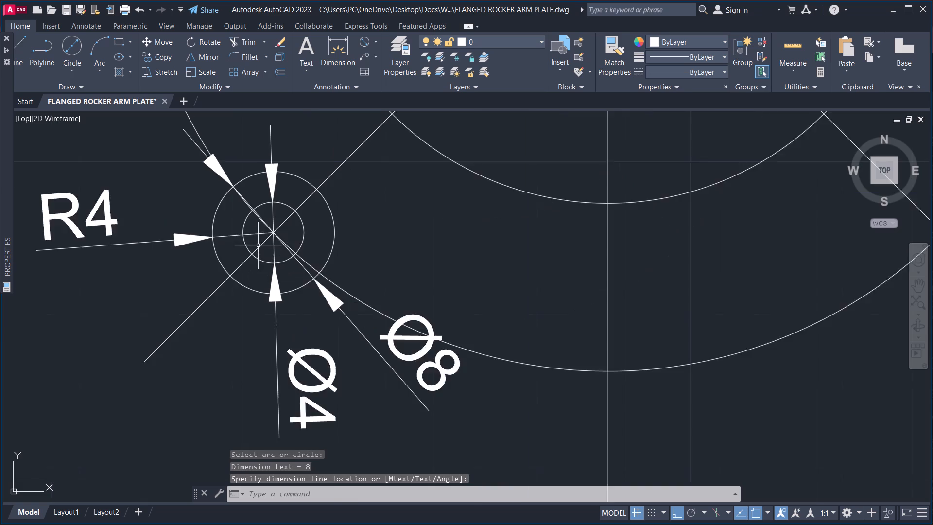
{"action": "scroll", "coordinate": [258, 245], "scroll_direction": "up", "scroll_amount": 1}
{"action": "left_click", "coordinate": [259, 267]}
{"action": "scroll", "coordinate": [260, 268], "scroll_direction": "down", "scroll_amount": 3}
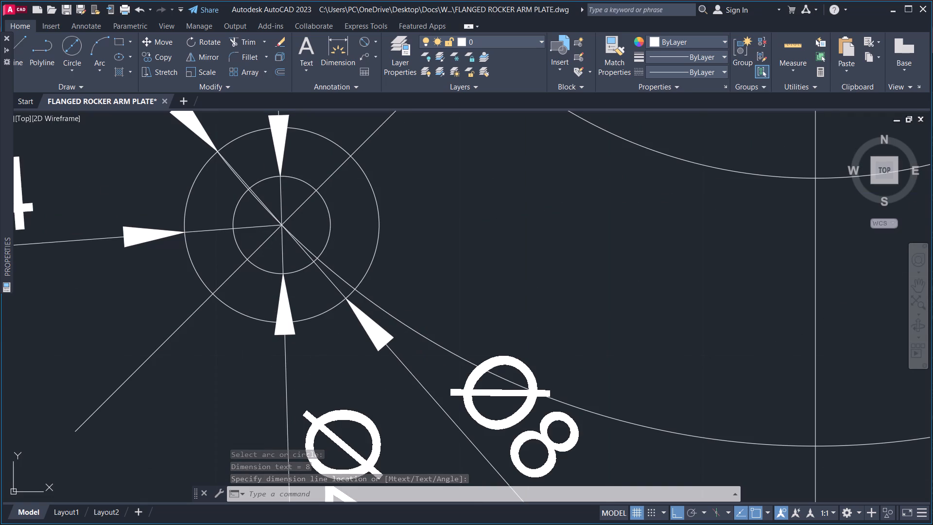
{"action": "left_click", "coordinate": [306, 337]}
{"action": "left_click", "coordinate": [277, 351]}
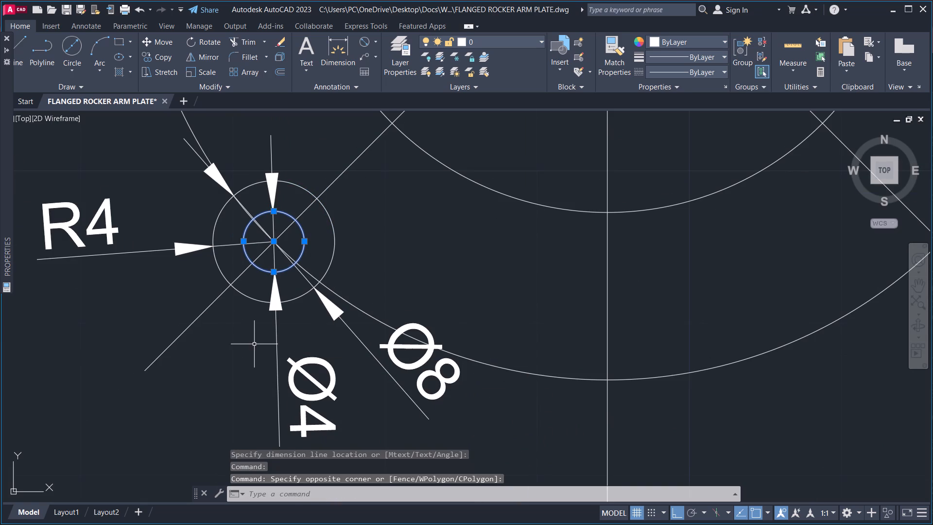
{"action": "left_click_drag", "start_coordinate": [294, 332], "coordinate": [281, 336]}
{"action": "left_click", "coordinate": [256, 346]}
{"action": "left_click", "coordinate": [125, 270]}
{"action": "left_click", "coordinate": [97, 234]}
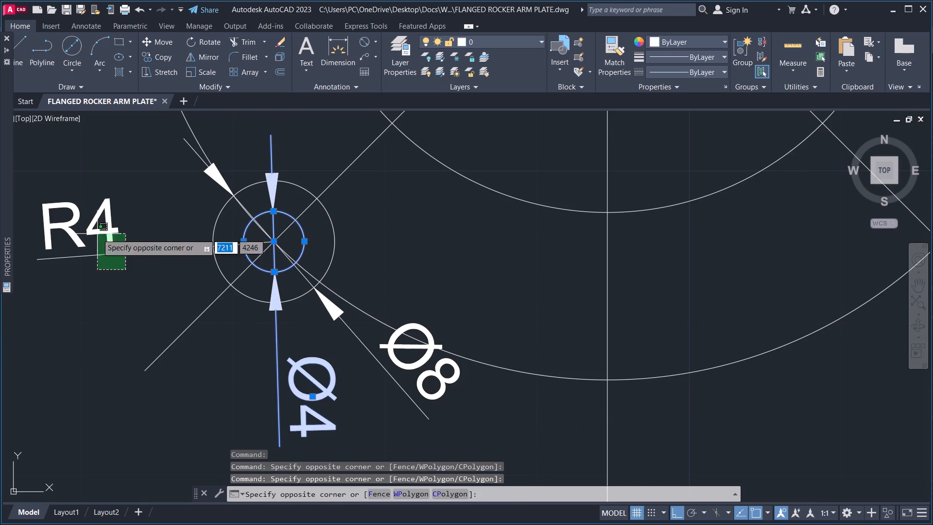
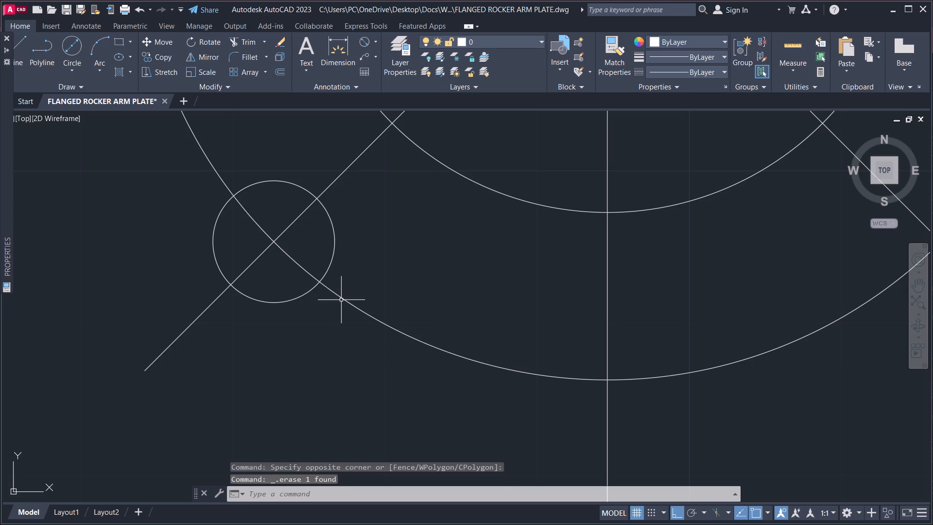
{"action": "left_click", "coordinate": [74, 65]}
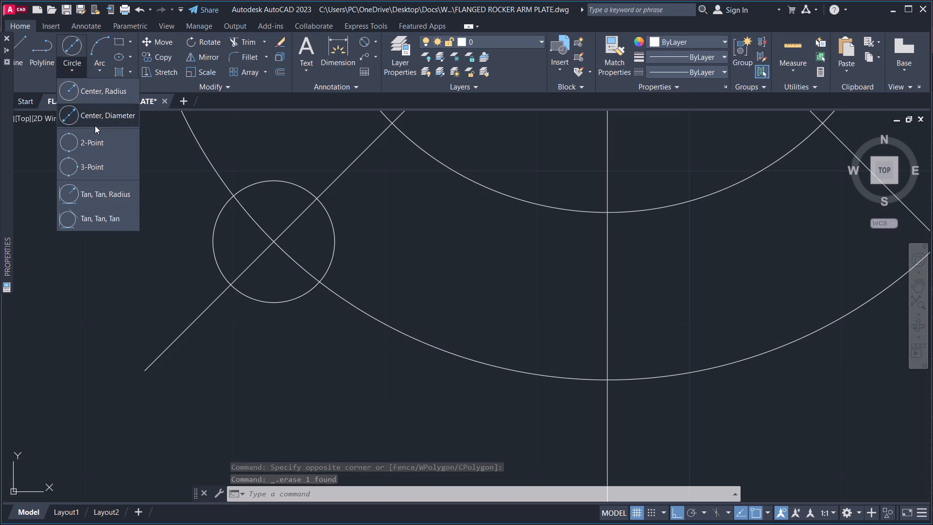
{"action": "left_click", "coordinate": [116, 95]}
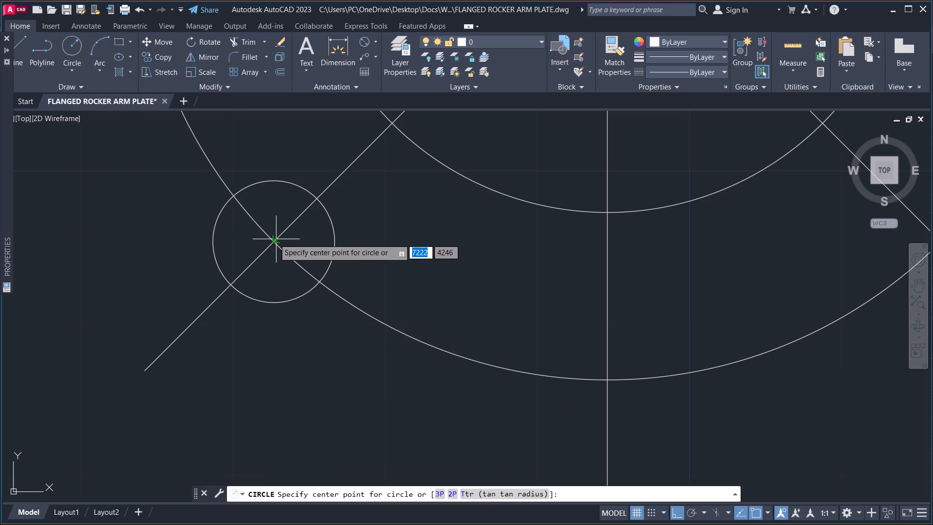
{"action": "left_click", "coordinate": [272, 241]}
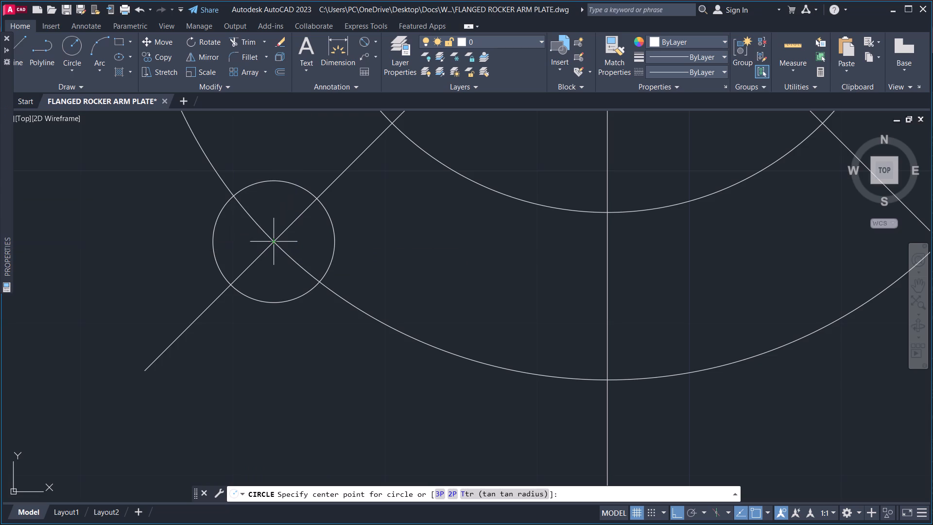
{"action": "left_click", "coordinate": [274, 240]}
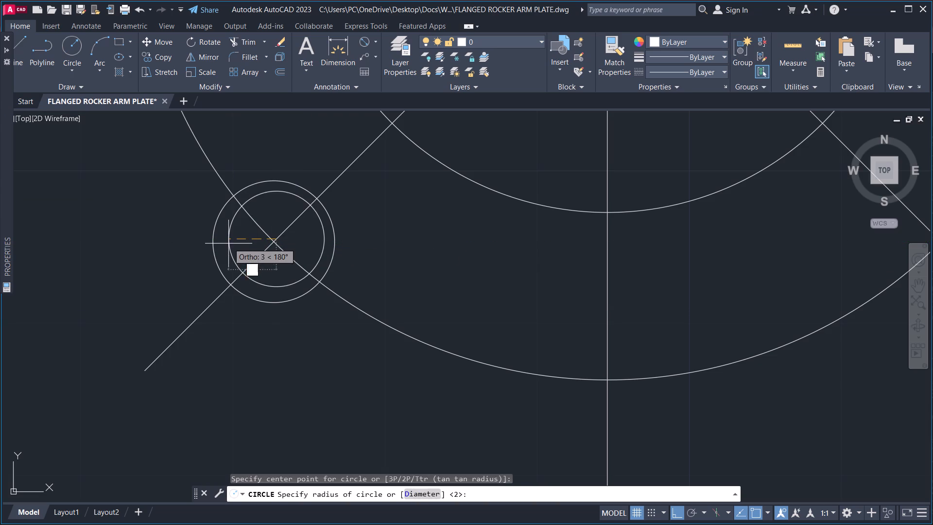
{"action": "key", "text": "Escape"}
Draw a circle of radius 8 centred on the lower-left intersection of the outer circle and the diagonal line.
{"action": "scroll", "coordinate": [243, 238], "scroll_direction": "up", "scroll_amount": 4}
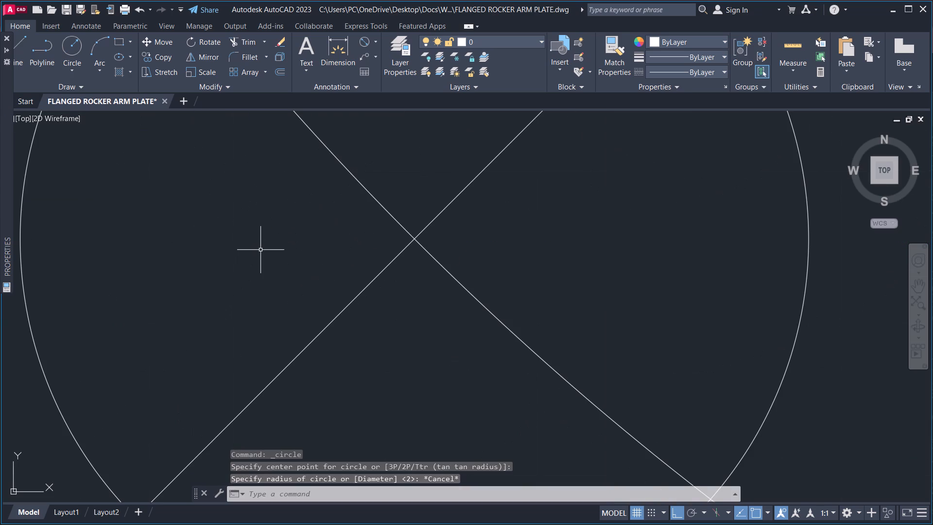
{"action": "left_click", "coordinate": [75, 53]}
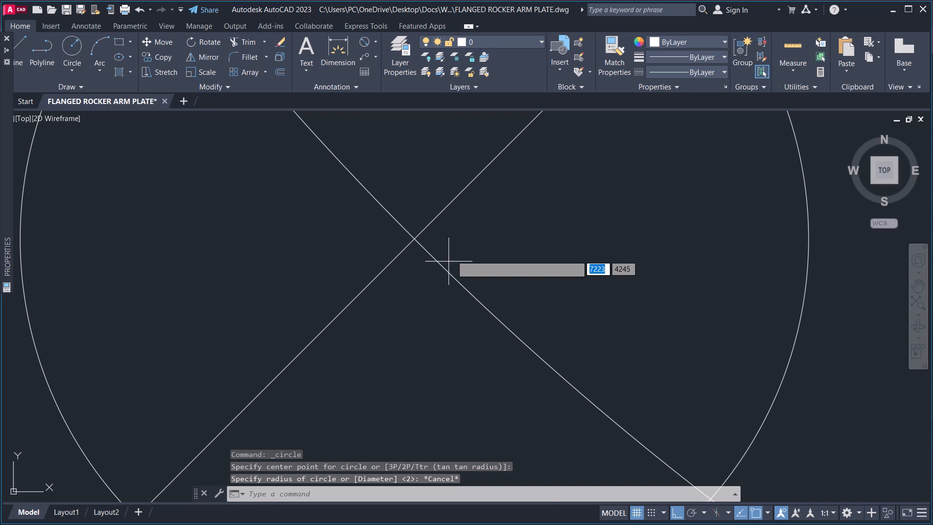
{"action": "left_click", "coordinate": [415, 237]}
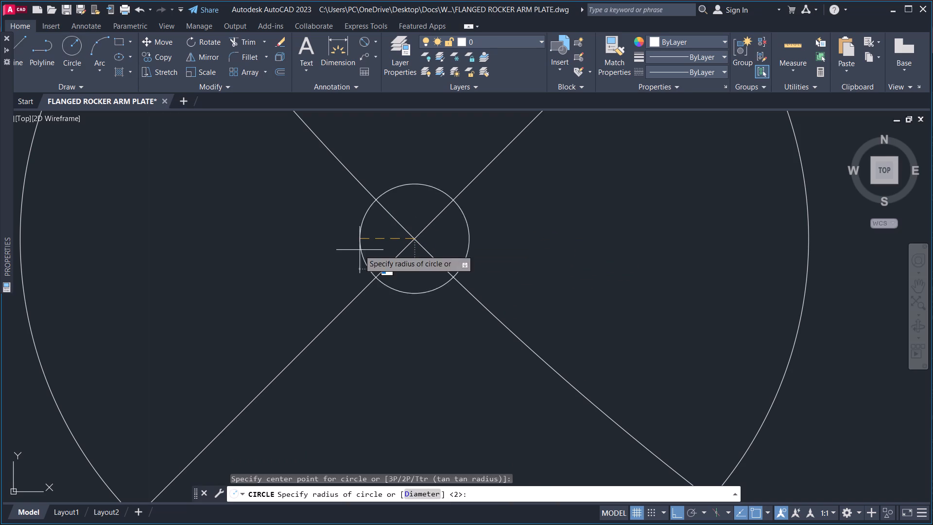
{"action": "key", "text": "8"}
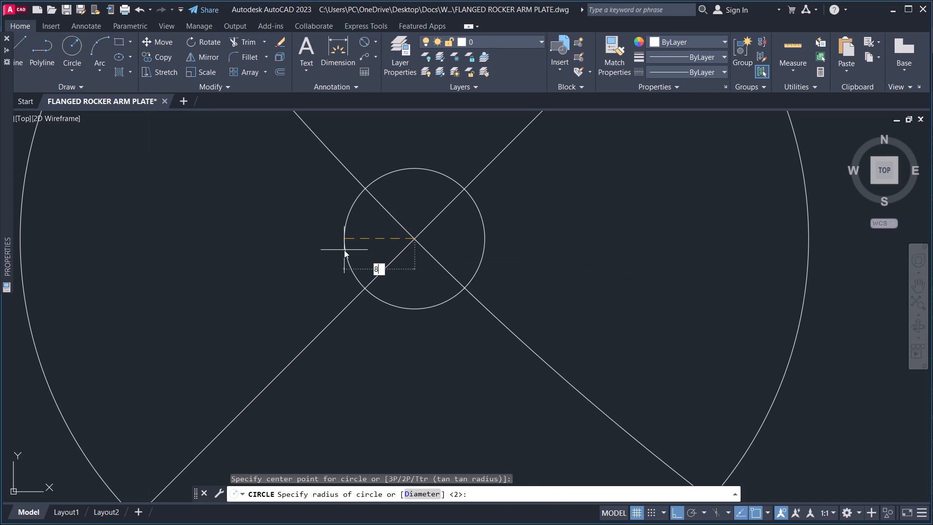
{"action": "key", "text": "Return"}
Move both diagonal lines and the vertical centre line of the circles onto the red layer 1.
{"action": "scroll", "coordinate": [351, 248], "scroll_direction": "down", "scroll_amount": 5}
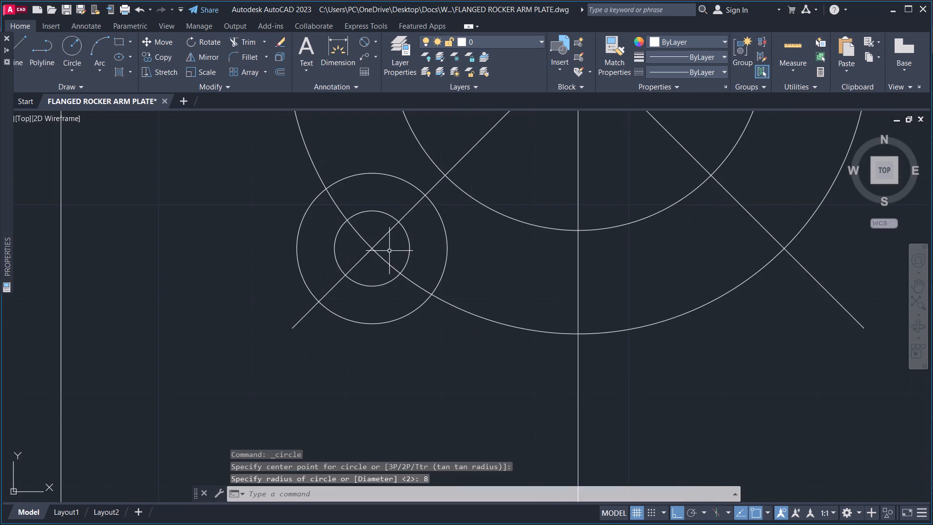
{"action": "middle_click_drag", "start_coordinate": [430, 260], "coordinate": [256, 255]}
{"action": "scroll", "coordinate": [256, 256], "scroll_direction": "down", "scroll_amount": 2}
{"action": "middle_click_drag", "start_coordinate": [281, 257], "coordinate": [356, 283]}
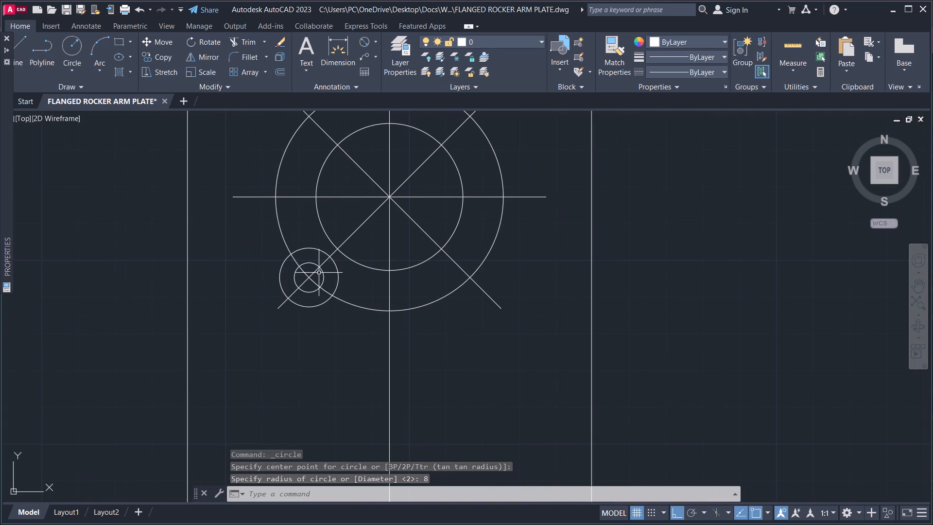
{"action": "scroll", "coordinate": [326, 270], "scroll_direction": "up", "scroll_amount": 1}
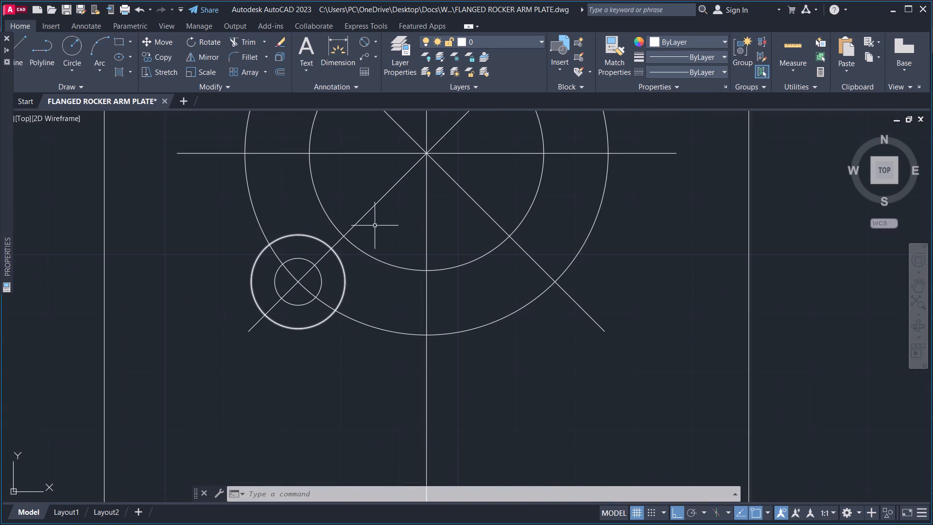
{"action": "middle_click_drag", "start_coordinate": [408, 215], "coordinate": [428, 329]}
{"action": "left_click", "coordinate": [475, 245]}
{"action": "left_click", "coordinate": [458, 236]}
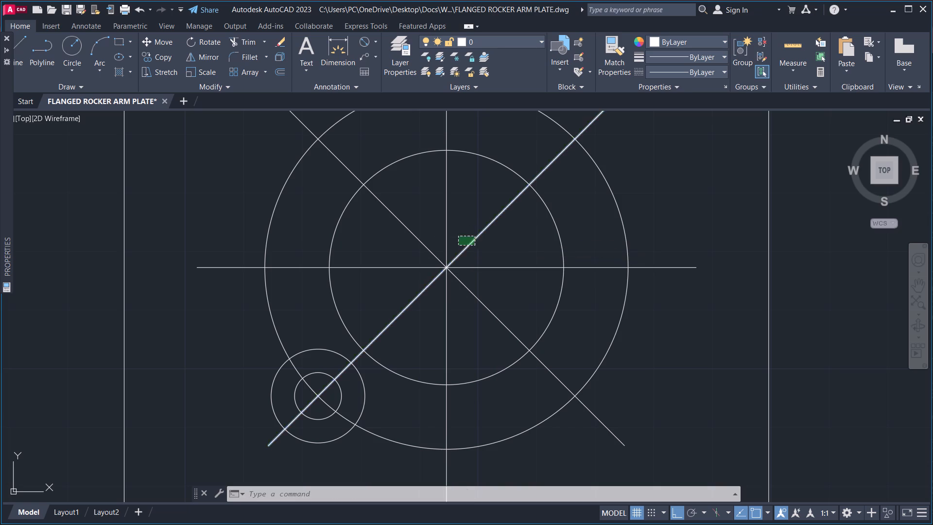
{"action": "left_click", "coordinate": [500, 301]}
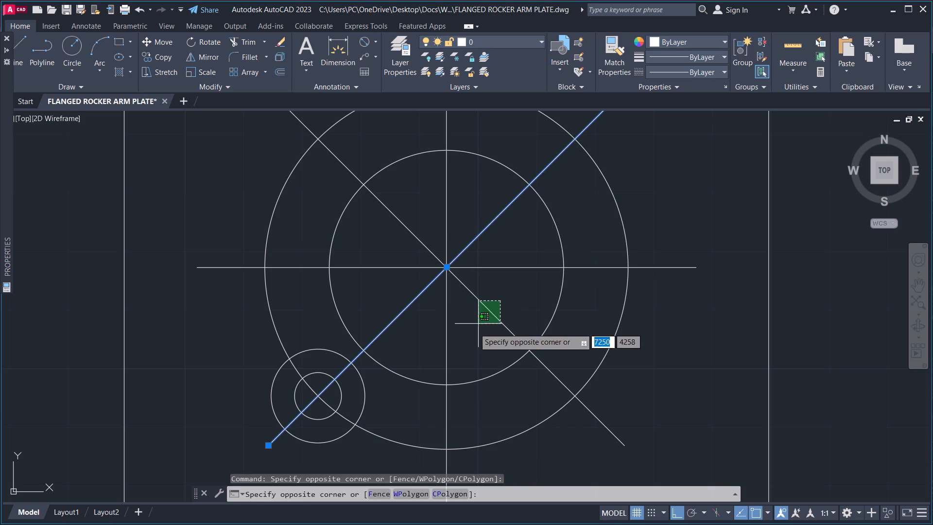
{"action": "left_click", "coordinate": [469, 333]}
{"action": "left_click_drag", "start_coordinate": [459, 330], "coordinate": [448, 332]}
{"action": "left_click", "coordinate": [422, 333]}
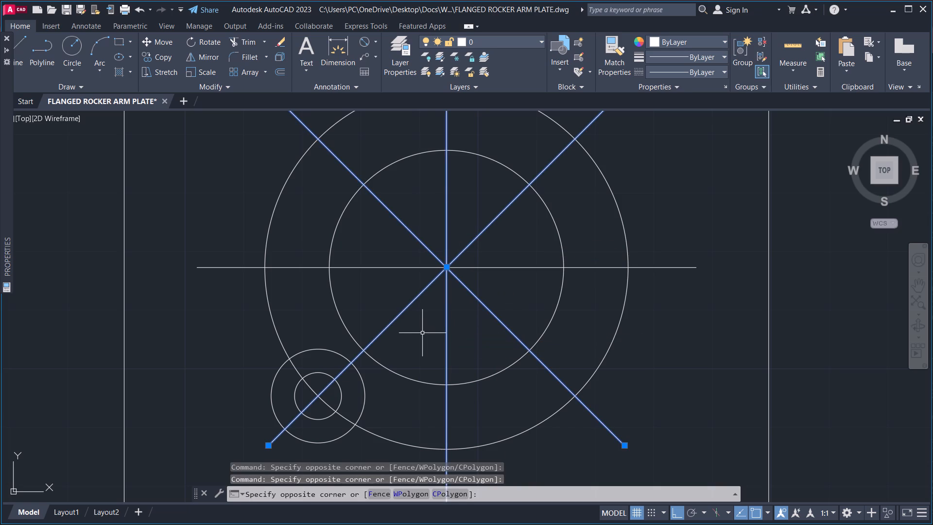
{"action": "left_click", "coordinate": [491, 39]}
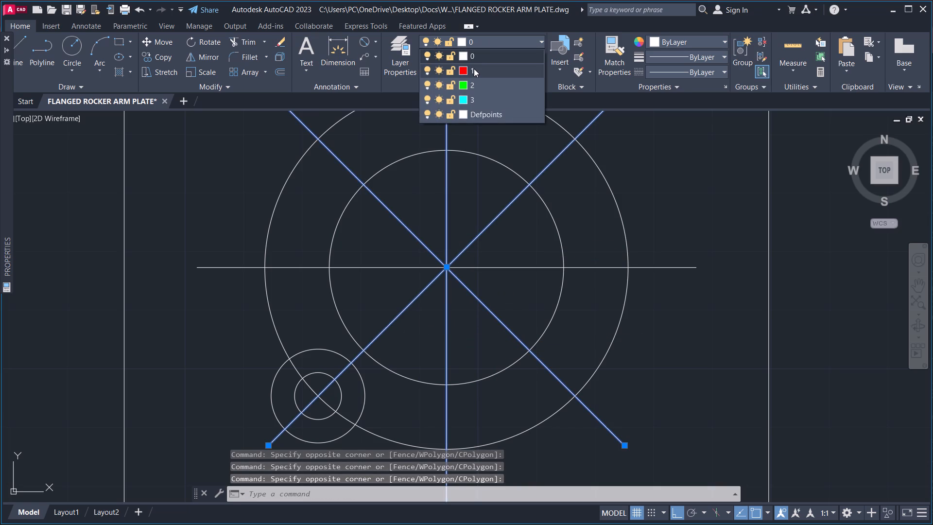
{"action": "left_click", "coordinate": [474, 69]}
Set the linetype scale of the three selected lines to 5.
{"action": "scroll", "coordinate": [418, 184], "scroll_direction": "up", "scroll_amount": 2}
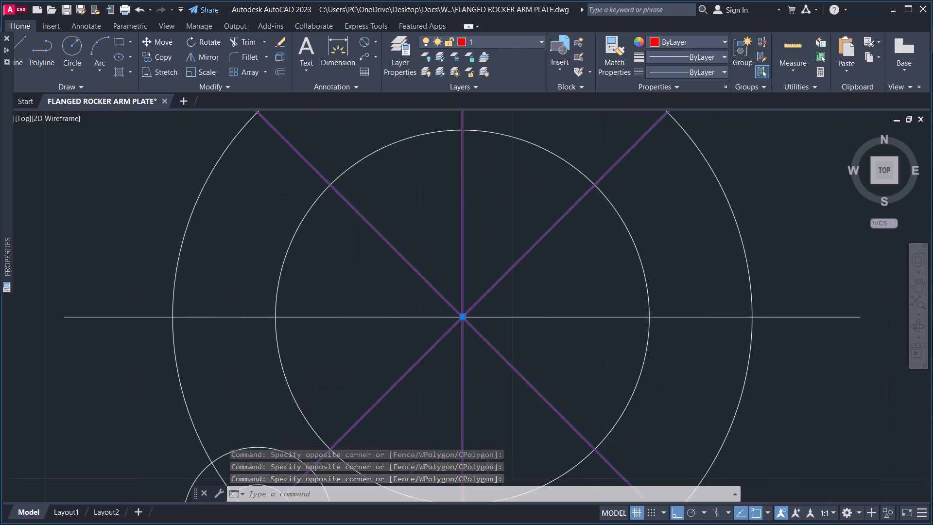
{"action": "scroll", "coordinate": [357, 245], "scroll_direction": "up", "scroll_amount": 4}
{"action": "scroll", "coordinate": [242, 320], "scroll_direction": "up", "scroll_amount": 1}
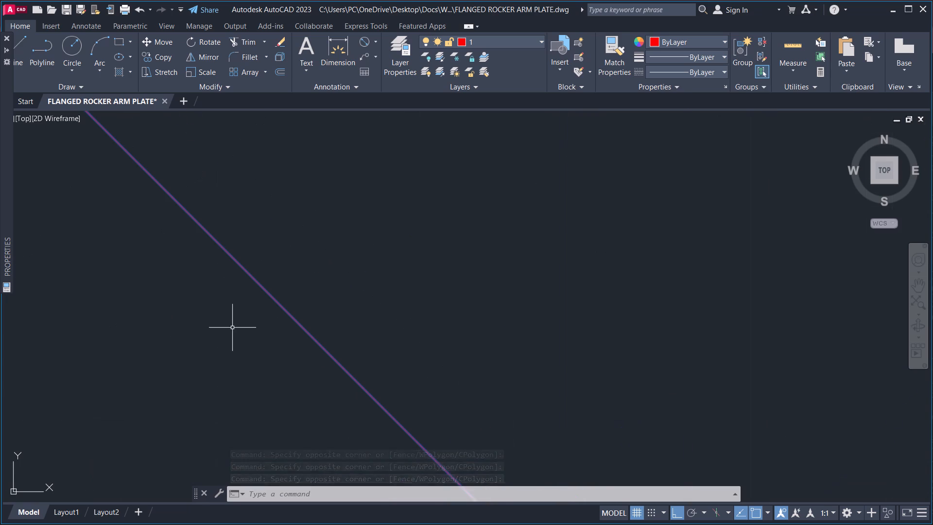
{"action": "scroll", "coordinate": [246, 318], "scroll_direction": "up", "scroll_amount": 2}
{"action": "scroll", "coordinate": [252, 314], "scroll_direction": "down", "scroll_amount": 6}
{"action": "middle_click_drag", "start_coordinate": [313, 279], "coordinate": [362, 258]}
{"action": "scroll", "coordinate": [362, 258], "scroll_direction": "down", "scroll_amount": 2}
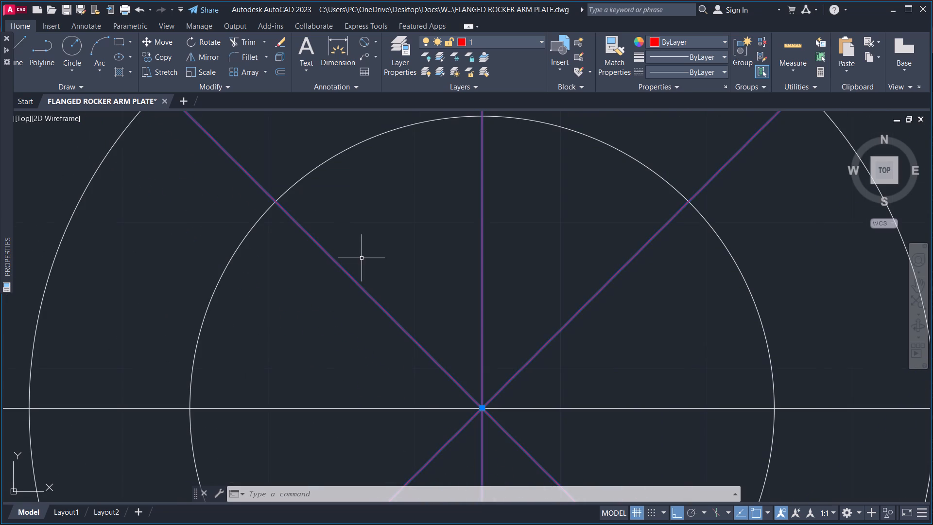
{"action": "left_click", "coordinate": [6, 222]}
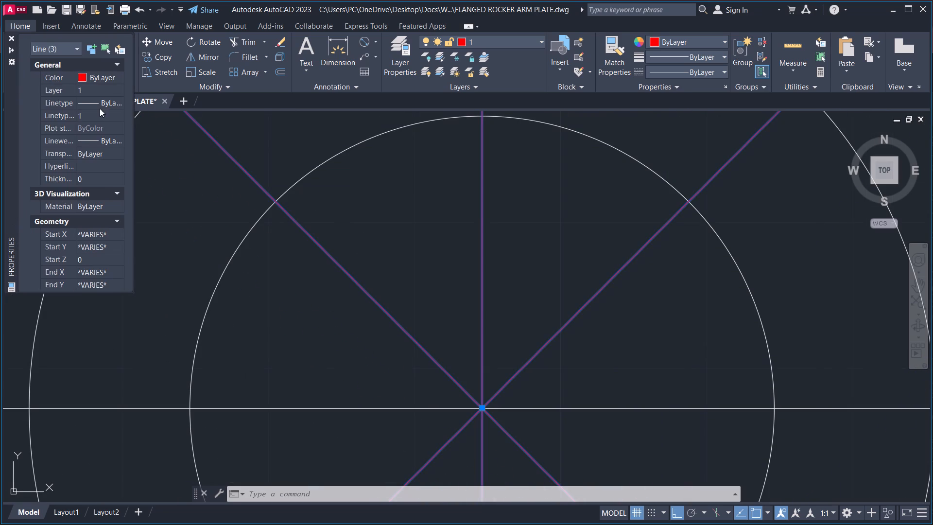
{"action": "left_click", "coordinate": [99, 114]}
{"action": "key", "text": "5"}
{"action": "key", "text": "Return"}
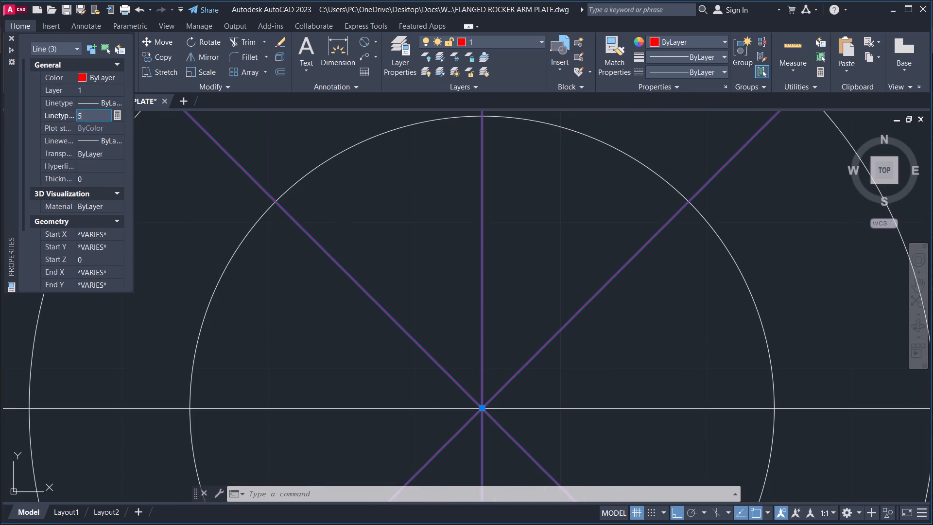
Set the linetype scale of the three selected lines to 6 and clear the selection.
{"action": "left_click", "coordinate": [97, 115]}
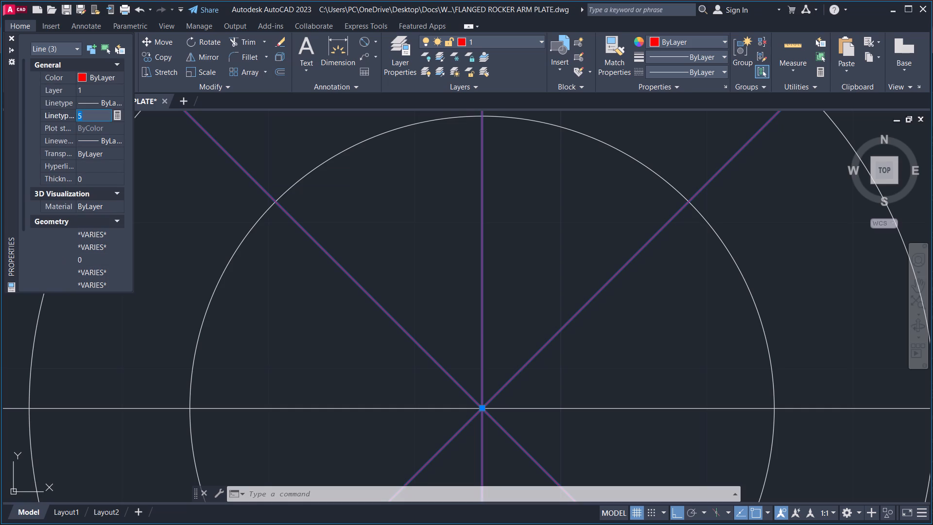
{"action": "key", "text": "6"}
{"action": "key", "text": "Return"}
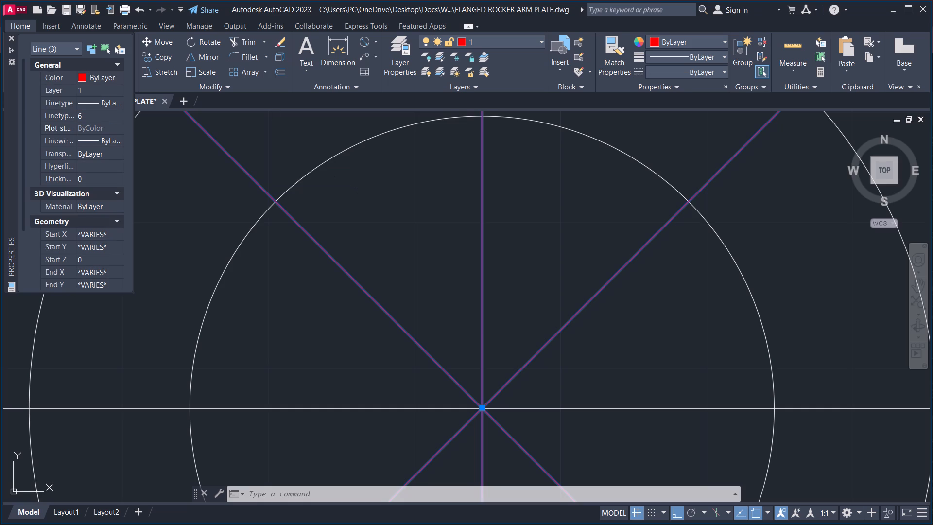
{"action": "left_click_drag", "start_coordinate": [399, 213], "coordinate": [401, 217]}
{"action": "left_click", "coordinate": [380, 244]}
{"action": "key", "text": "Escape"}
{"action": "key", "text": "Escape"}
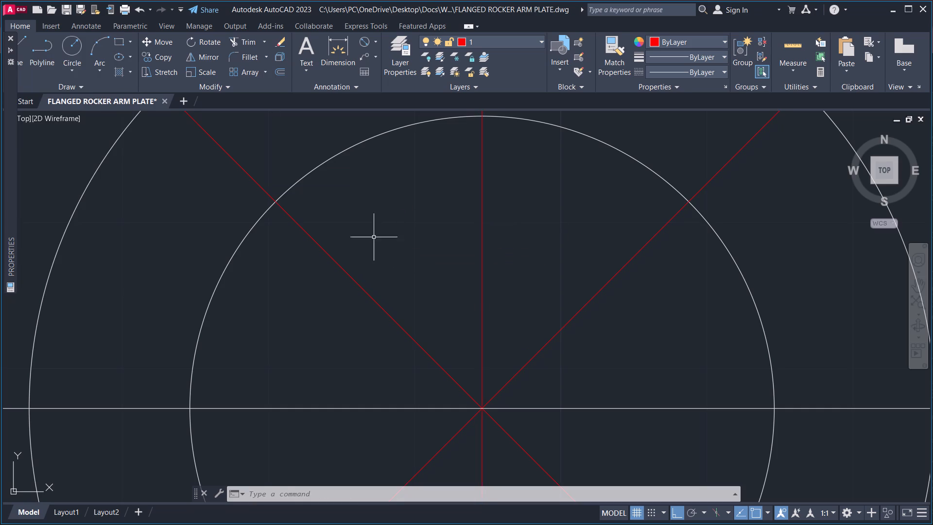
{"action": "key", "text": "Escape"}
Open the layer properties manager and select the red layer 1.
{"action": "scroll", "coordinate": [360, 214], "scroll_direction": "down", "scroll_amount": 3}
{"action": "middle_click_drag", "start_coordinate": [406, 250], "coordinate": [433, 314]}
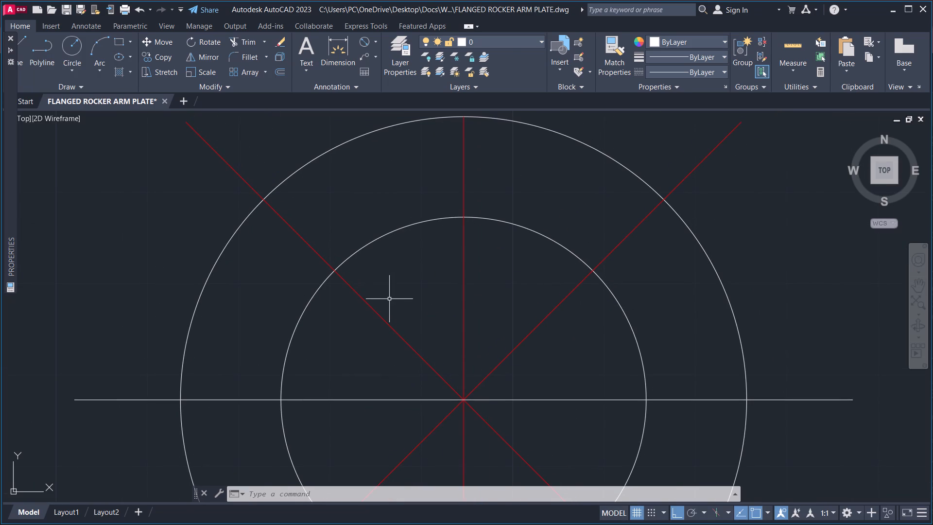
{"action": "left_click", "coordinate": [432, 39]}
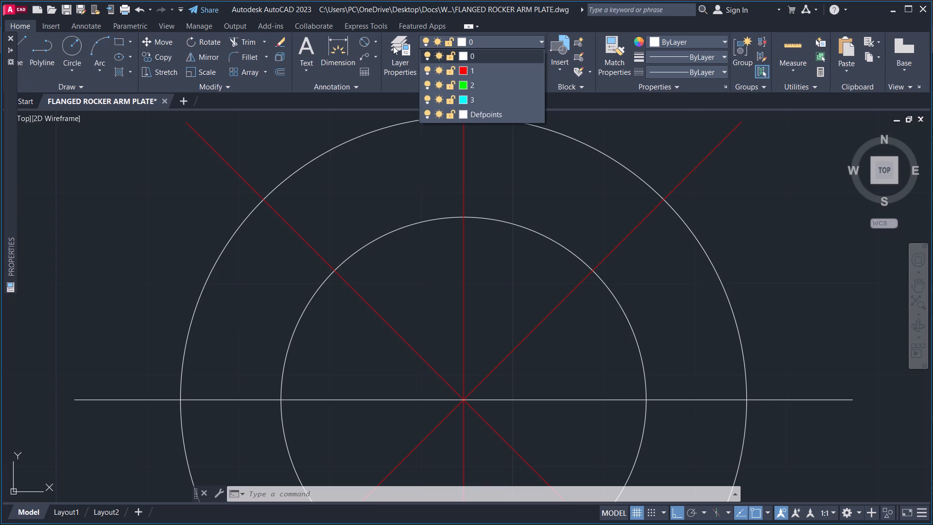
{"action": "left_click", "coordinate": [393, 46]}
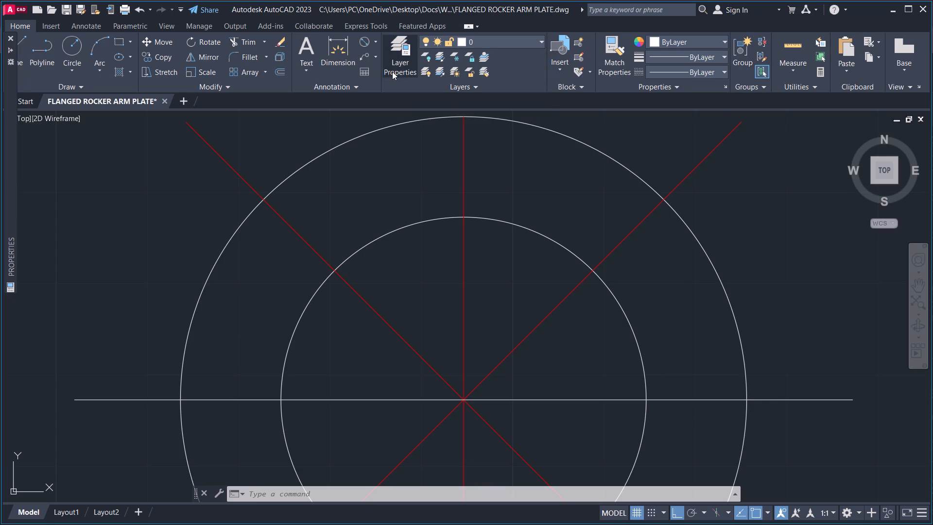
{"action": "left_click", "coordinate": [398, 65]}
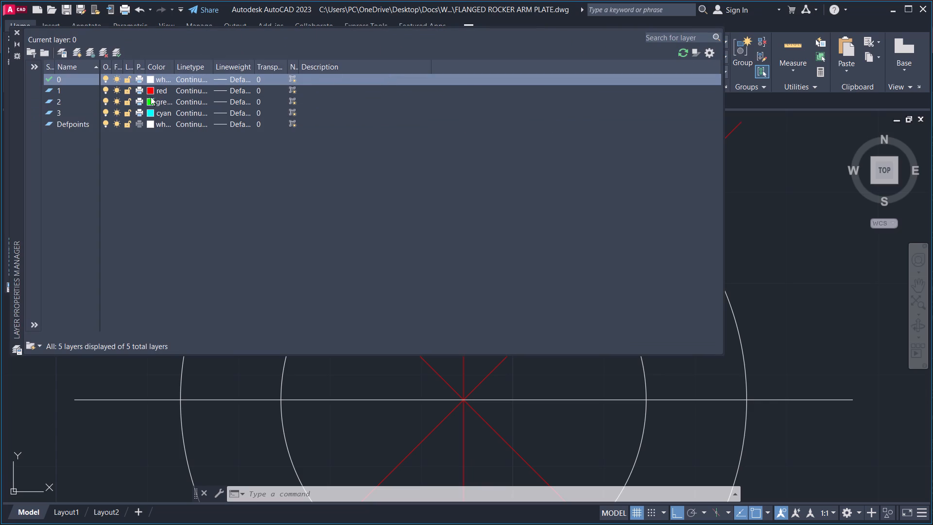
{"action": "left_click", "coordinate": [182, 90]}
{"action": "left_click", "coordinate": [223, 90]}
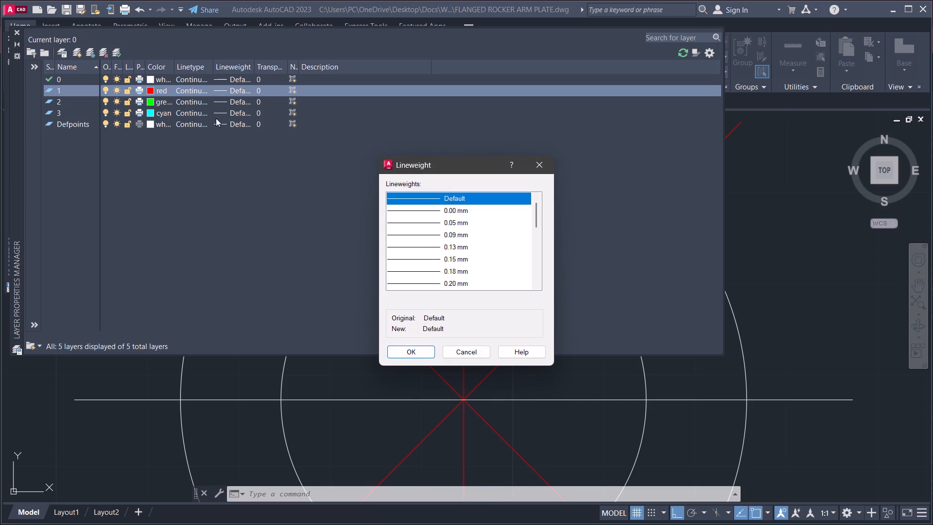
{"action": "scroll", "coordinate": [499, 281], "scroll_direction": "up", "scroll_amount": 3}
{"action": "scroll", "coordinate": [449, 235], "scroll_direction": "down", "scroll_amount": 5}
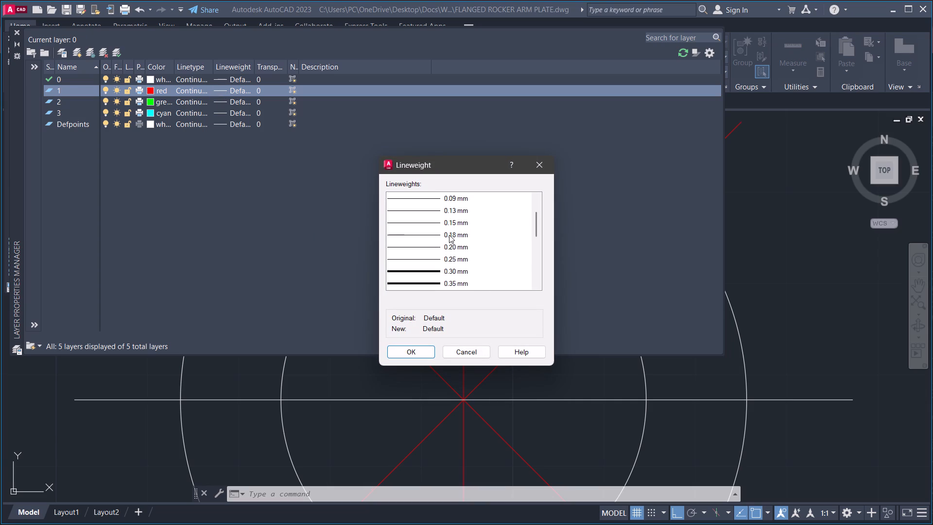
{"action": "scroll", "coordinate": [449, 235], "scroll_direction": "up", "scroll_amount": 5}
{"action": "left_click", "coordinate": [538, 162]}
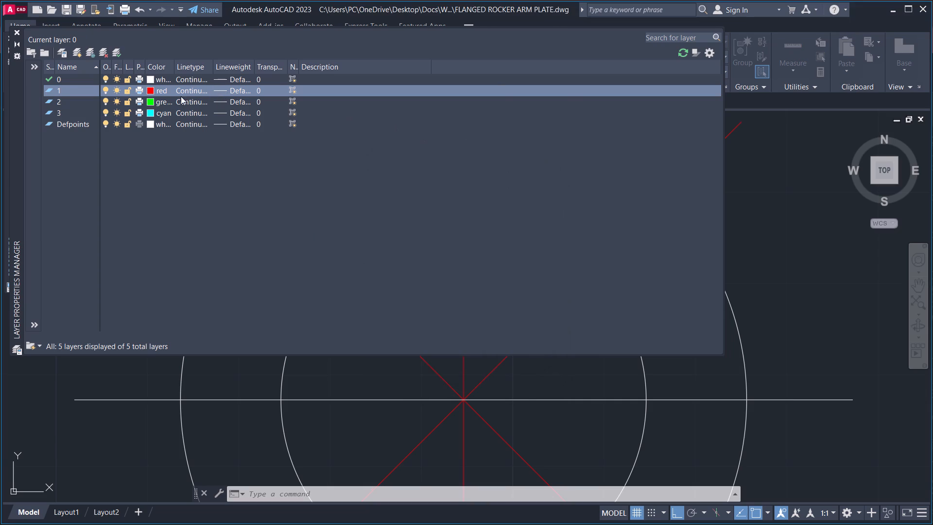
Set the linetype of the red layer 1 to CENTER.
{"action": "left_click", "coordinate": [188, 90]}
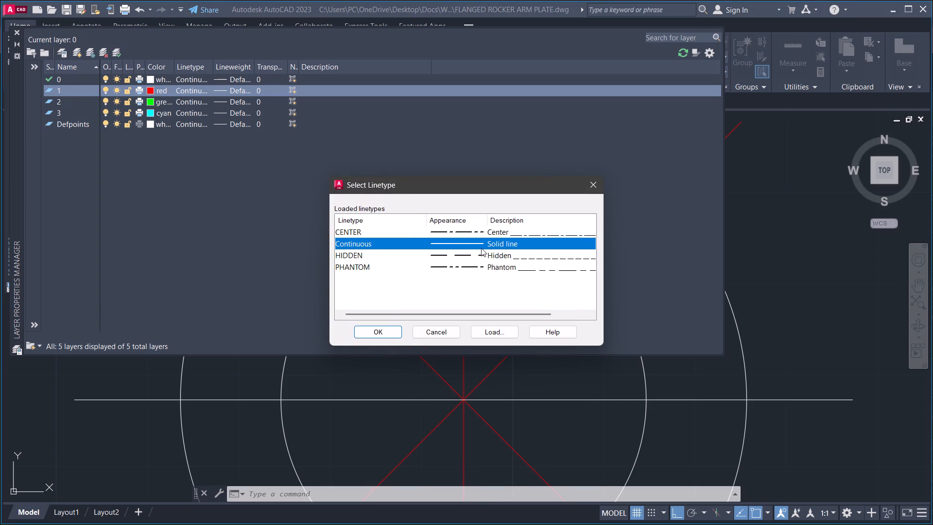
{"action": "left_click", "coordinate": [433, 231]}
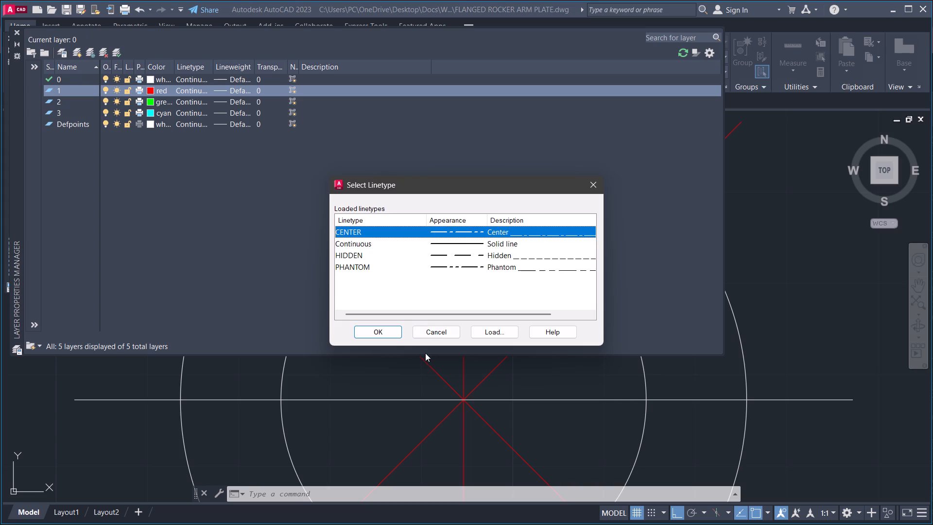
{"action": "left_click", "coordinate": [390, 330]}
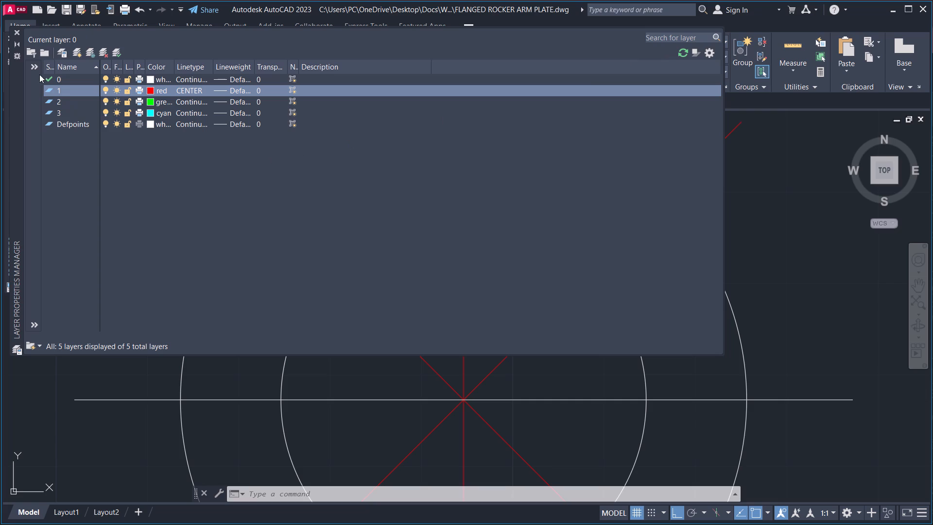
Set the linetype of the green layer 2 to HIDDEN.
{"action": "left_click", "coordinate": [186, 102]}
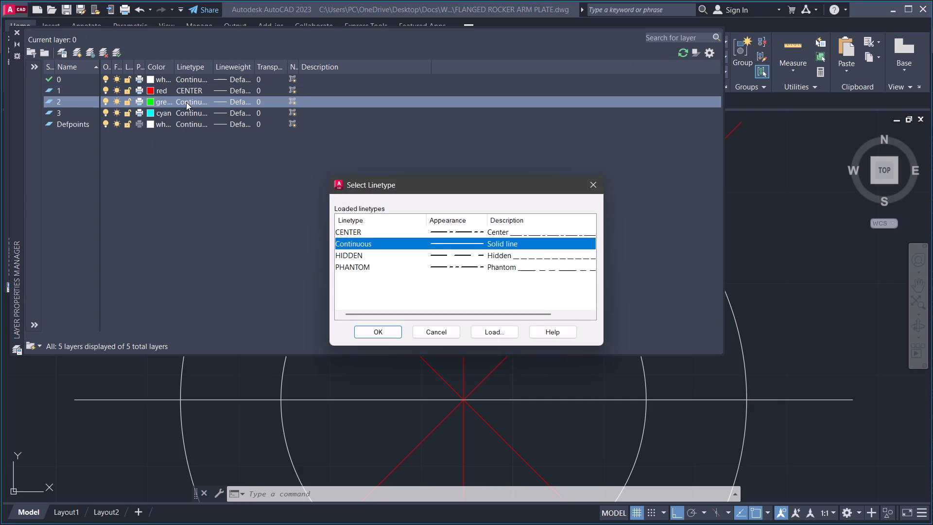
{"action": "left_click", "coordinate": [453, 254]}
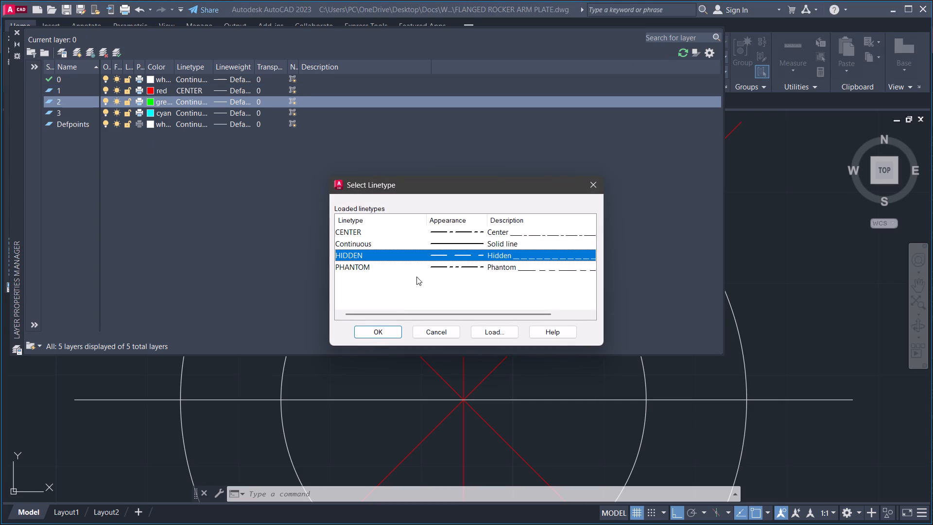
{"action": "left_click", "coordinate": [368, 333]}
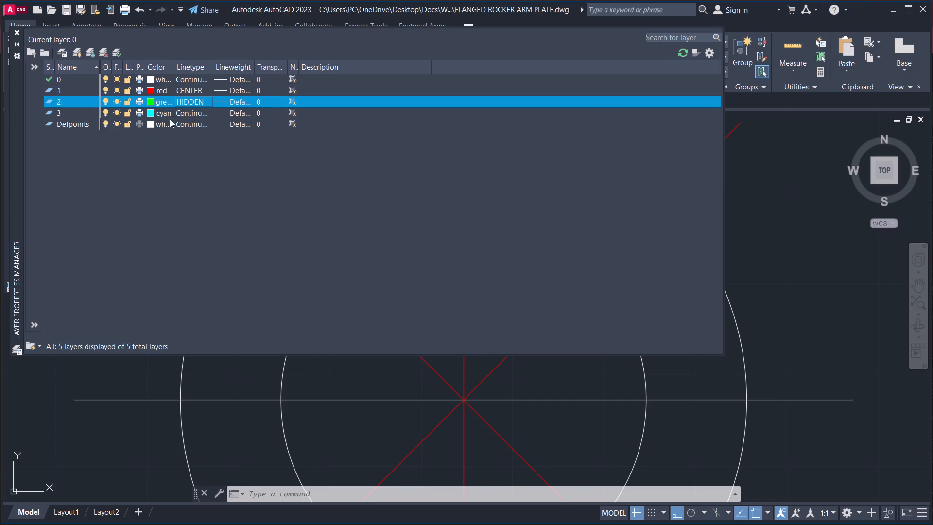
Set the linetype of the cyan layer 3 to PHANTOM and close the layer properties manager.
{"action": "left_click", "coordinate": [183, 113]}
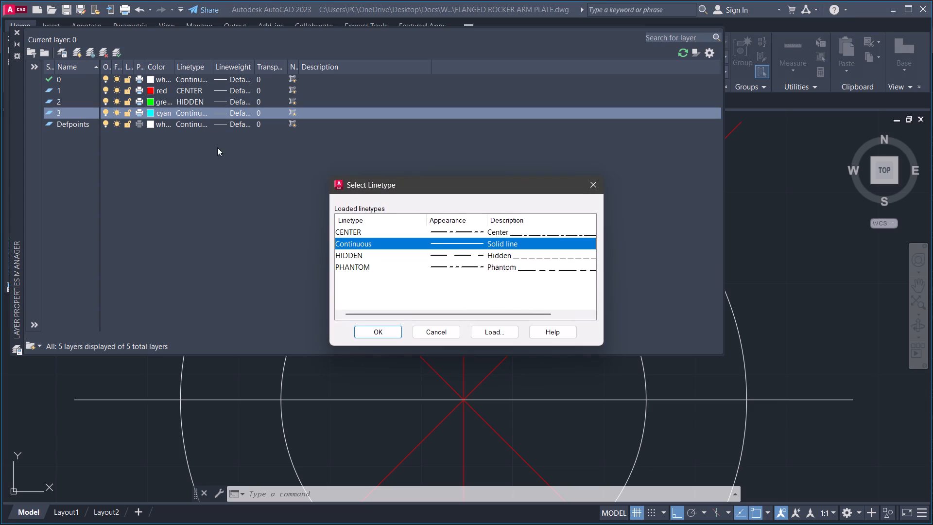
{"action": "left_click", "coordinate": [447, 266]}
{"action": "left_click", "coordinate": [386, 333]}
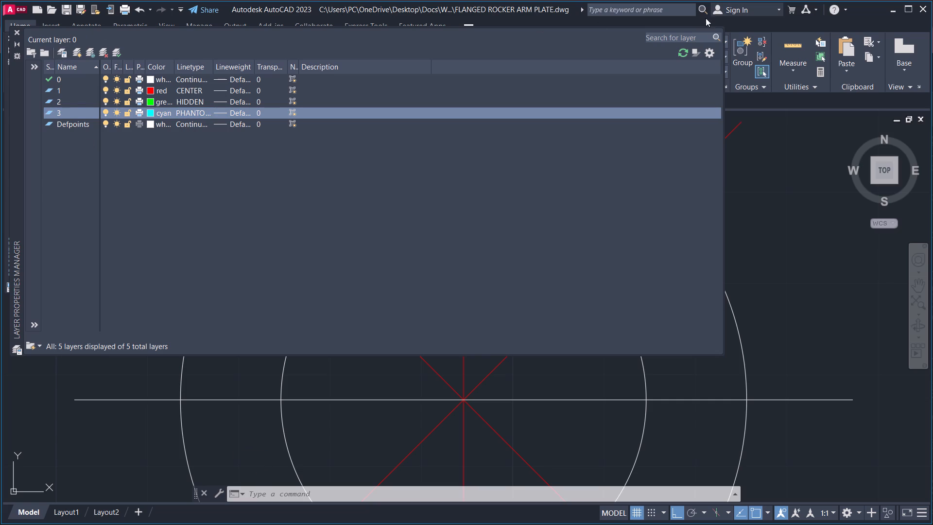
{"action": "left_click", "coordinate": [20, 30]}
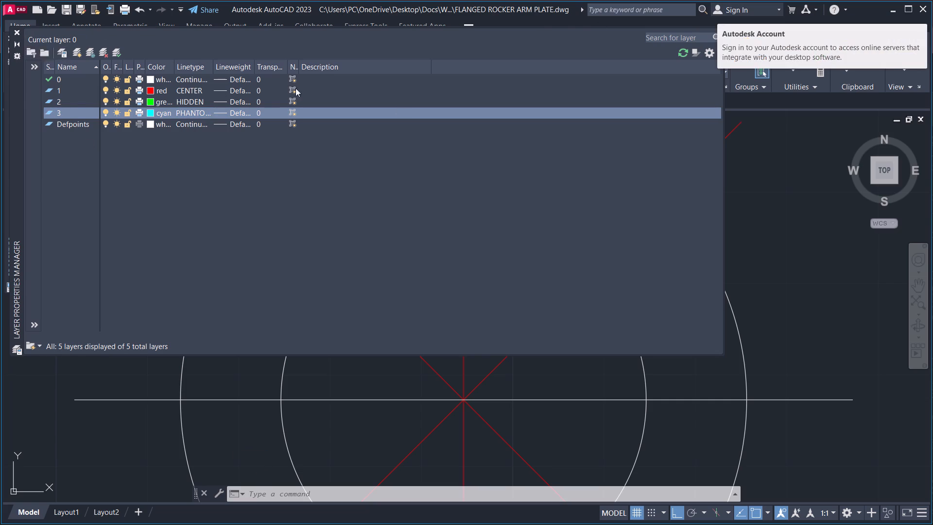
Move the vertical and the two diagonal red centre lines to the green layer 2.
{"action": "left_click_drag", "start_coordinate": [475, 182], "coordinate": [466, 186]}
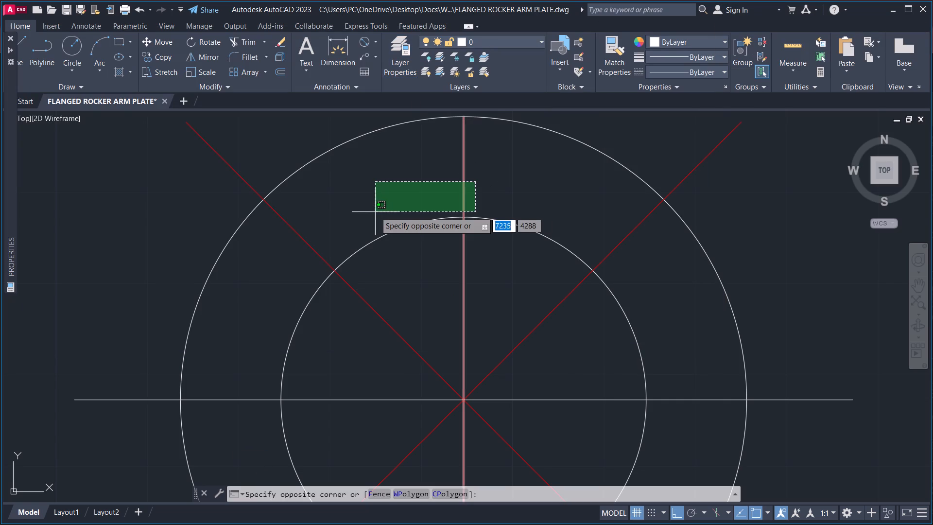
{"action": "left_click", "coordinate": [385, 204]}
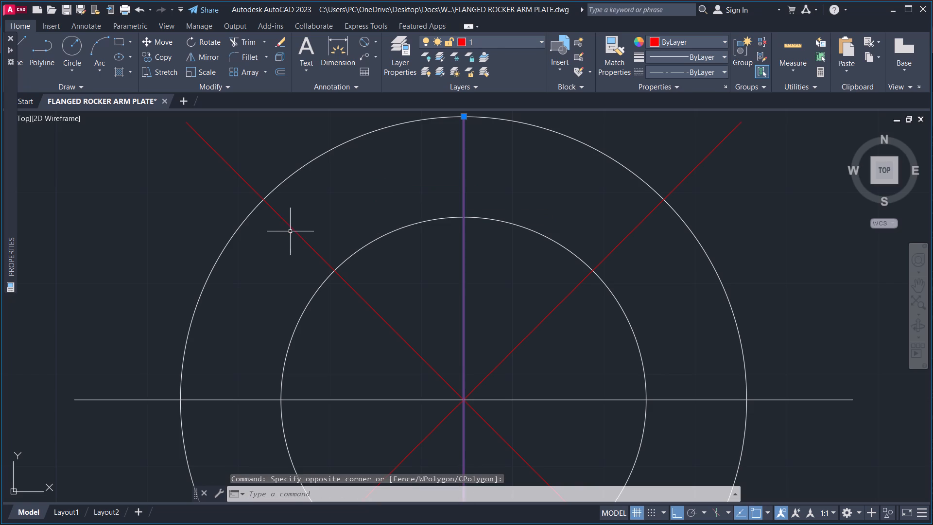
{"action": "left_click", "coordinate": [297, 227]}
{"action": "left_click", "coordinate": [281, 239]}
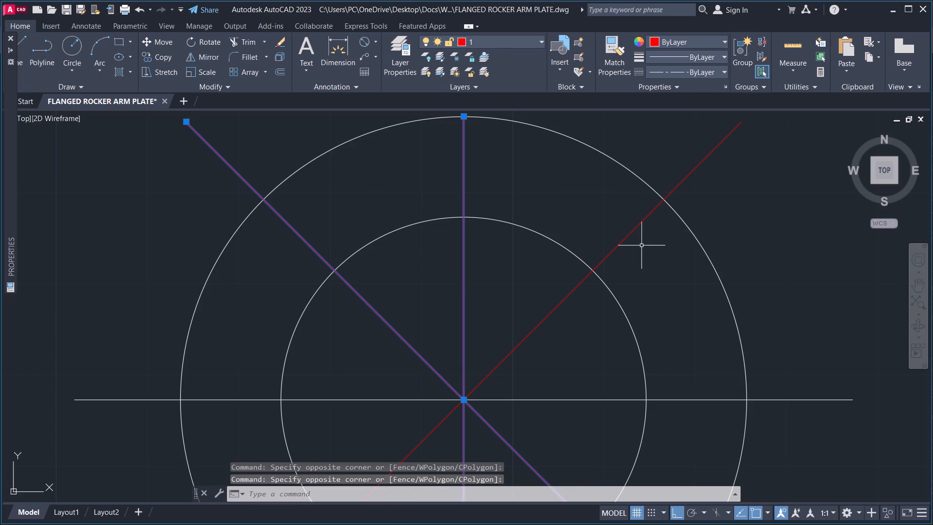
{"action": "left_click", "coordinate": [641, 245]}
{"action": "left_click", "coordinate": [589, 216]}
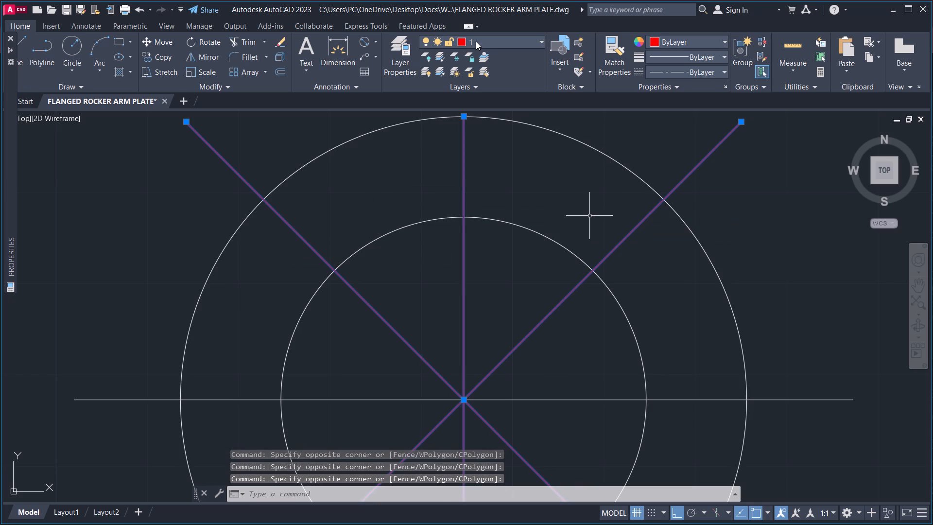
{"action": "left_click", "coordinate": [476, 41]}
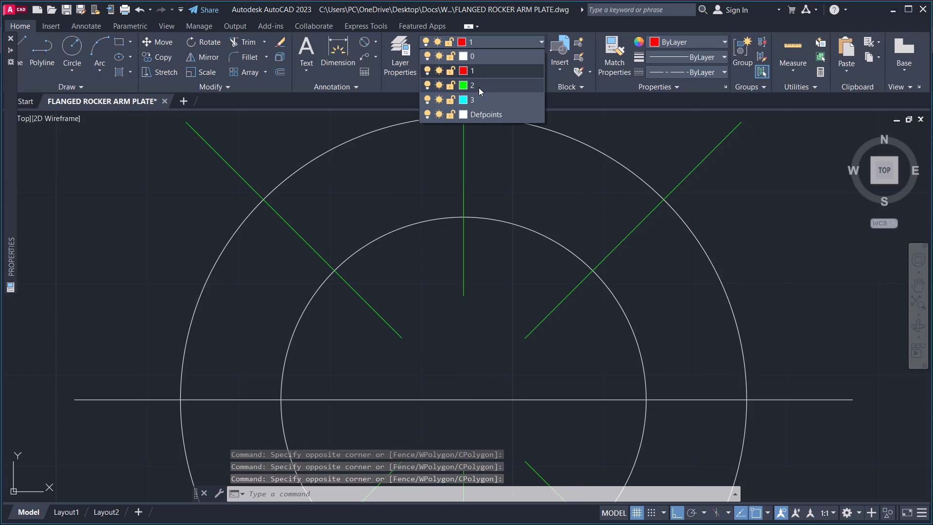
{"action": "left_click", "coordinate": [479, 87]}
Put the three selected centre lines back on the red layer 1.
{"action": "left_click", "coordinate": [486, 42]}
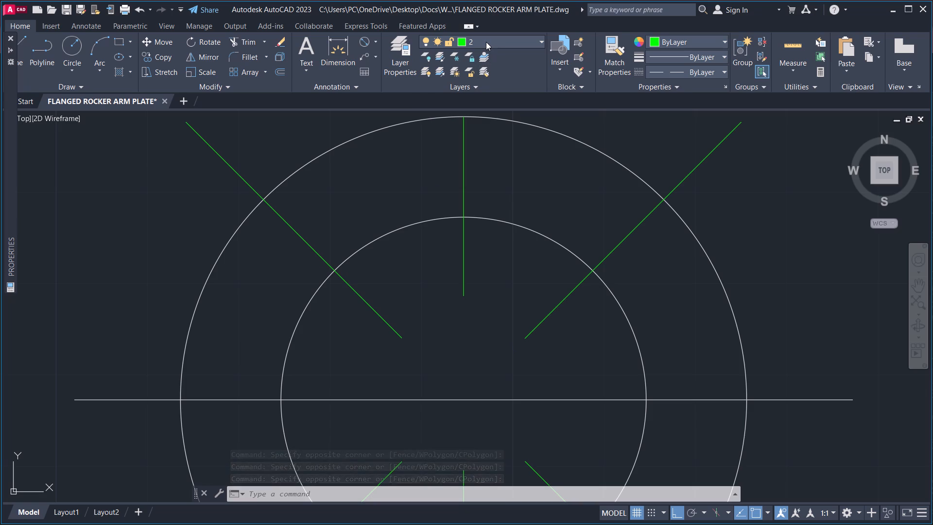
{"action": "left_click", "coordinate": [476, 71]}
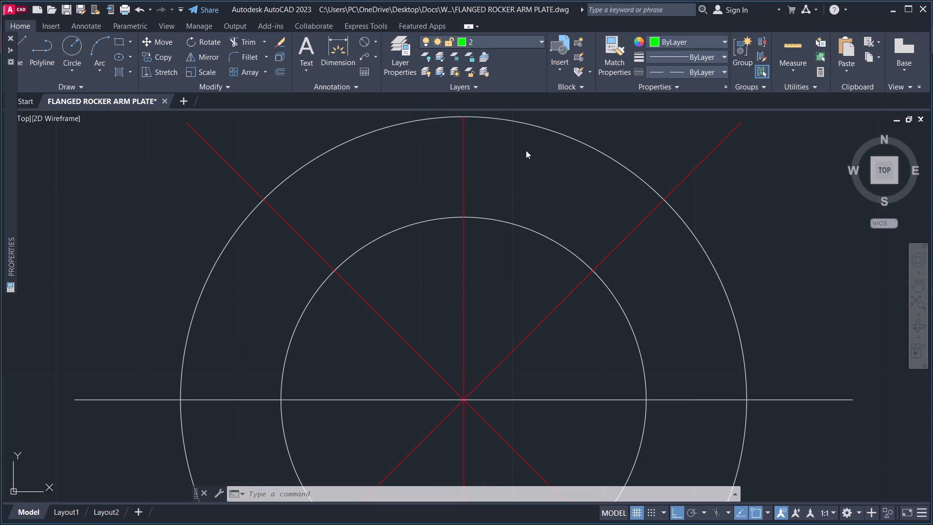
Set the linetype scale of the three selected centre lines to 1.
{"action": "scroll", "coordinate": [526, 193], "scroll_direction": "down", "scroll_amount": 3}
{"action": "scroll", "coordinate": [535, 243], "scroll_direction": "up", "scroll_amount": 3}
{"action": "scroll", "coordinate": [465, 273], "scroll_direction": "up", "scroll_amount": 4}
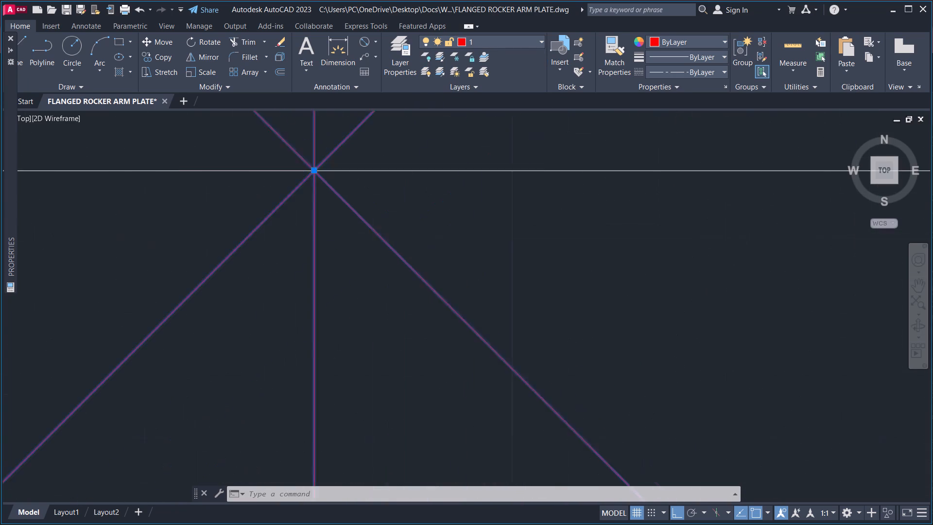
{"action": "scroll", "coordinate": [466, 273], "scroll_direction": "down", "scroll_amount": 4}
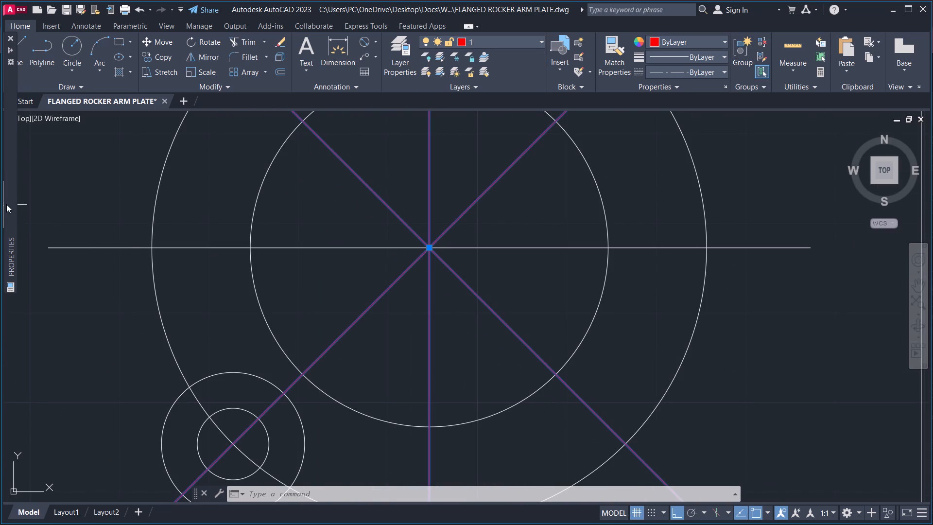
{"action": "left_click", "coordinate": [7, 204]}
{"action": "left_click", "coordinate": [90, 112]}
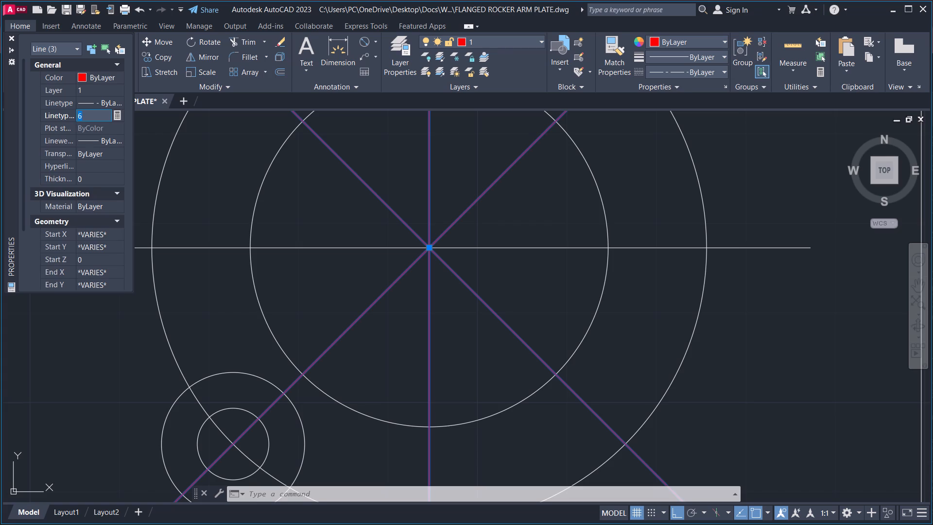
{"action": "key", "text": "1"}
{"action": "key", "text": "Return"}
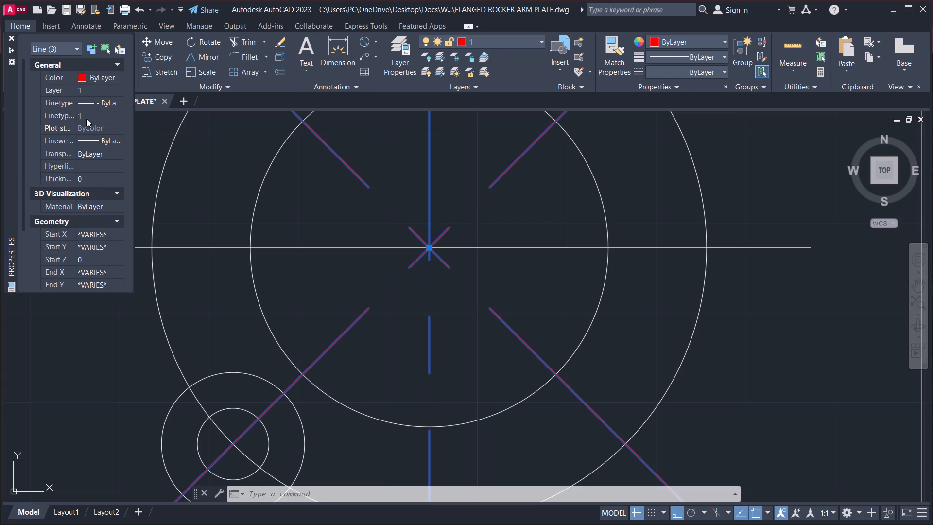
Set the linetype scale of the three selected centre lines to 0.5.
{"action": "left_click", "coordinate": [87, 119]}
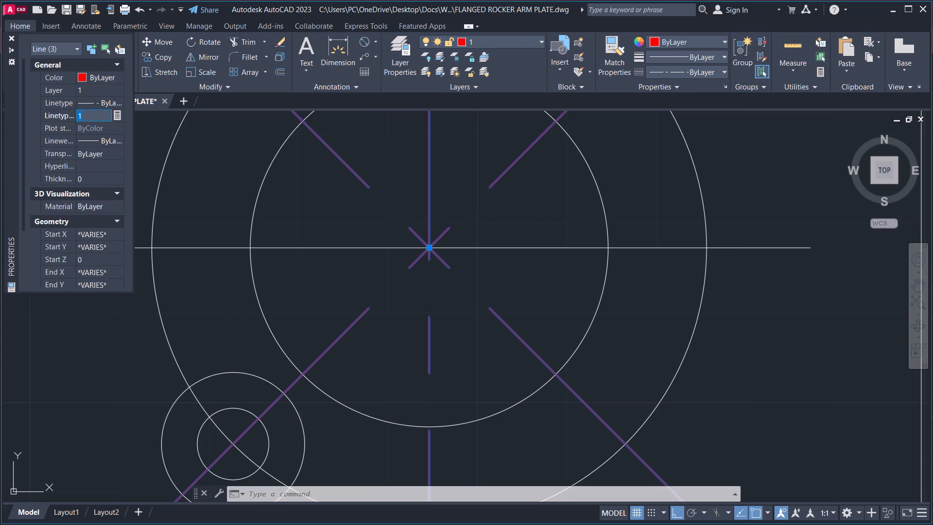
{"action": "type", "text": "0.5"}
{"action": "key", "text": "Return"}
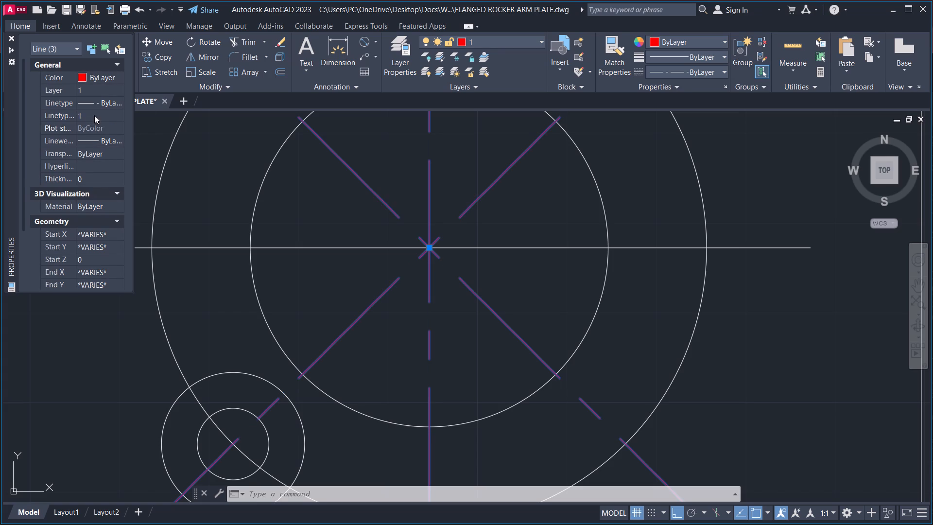
Set the linetype scale of the three selected centre lines to 0.25 and clear the selection.
{"action": "scroll", "coordinate": [221, 180], "scroll_direction": "down", "scroll_amount": 3}
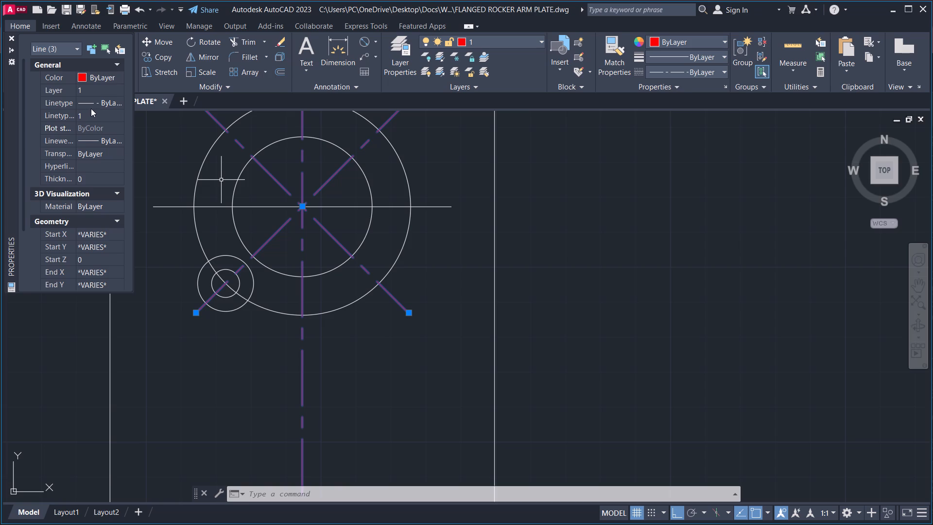
{"action": "left_click", "coordinate": [92, 114]}
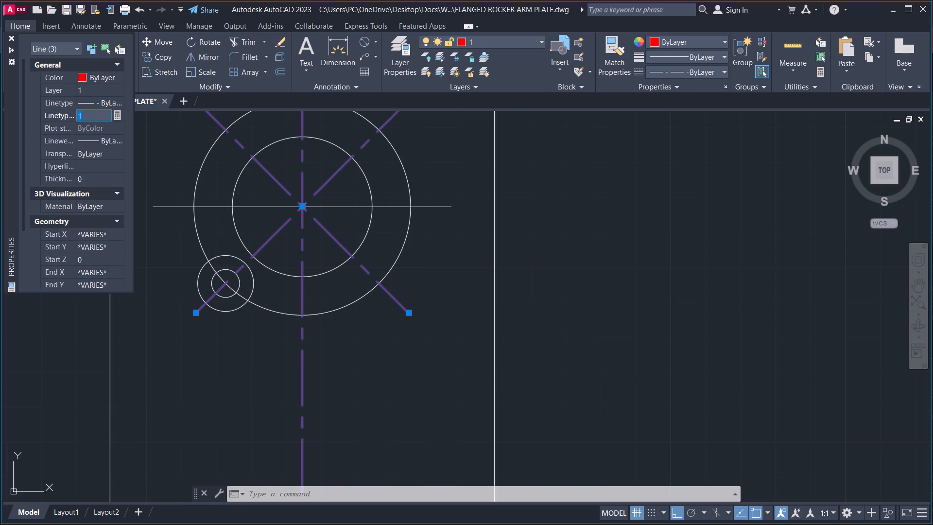
{"action": "key", "text": "0"}
{"action": "type", "text": ".25"}
{"action": "key", "text": "Return"}
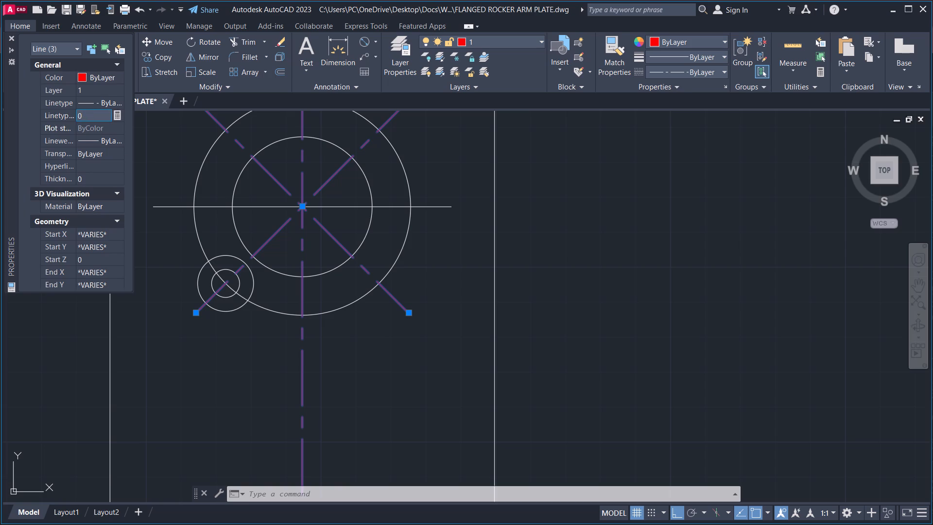
{"action": "scroll", "coordinate": [347, 221], "scroll_direction": "down", "scroll_amount": 1}
{"action": "middle_click_drag", "start_coordinate": [352, 221], "coordinate": [415, 258]}
{"action": "scroll", "coordinate": [352, 221], "scroll_direction": "down", "scroll_amount": 1}
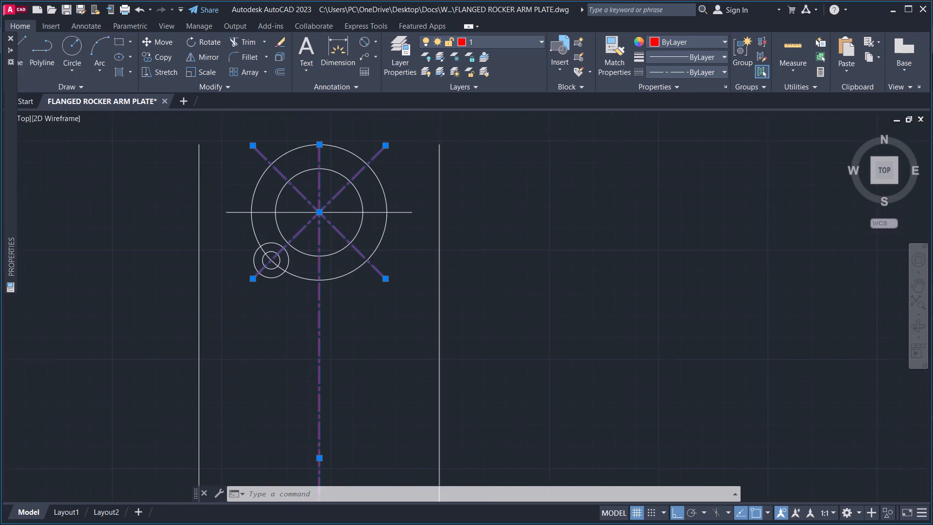
{"action": "middle_click_drag", "start_coordinate": [415, 258], "coordinate": [435, 265]}
{"action": "key", "text": "Escape"}
{"action": "scroll", "coordinate": [419, 252], "scroll_direction": "up", "scroll_amount": 4}
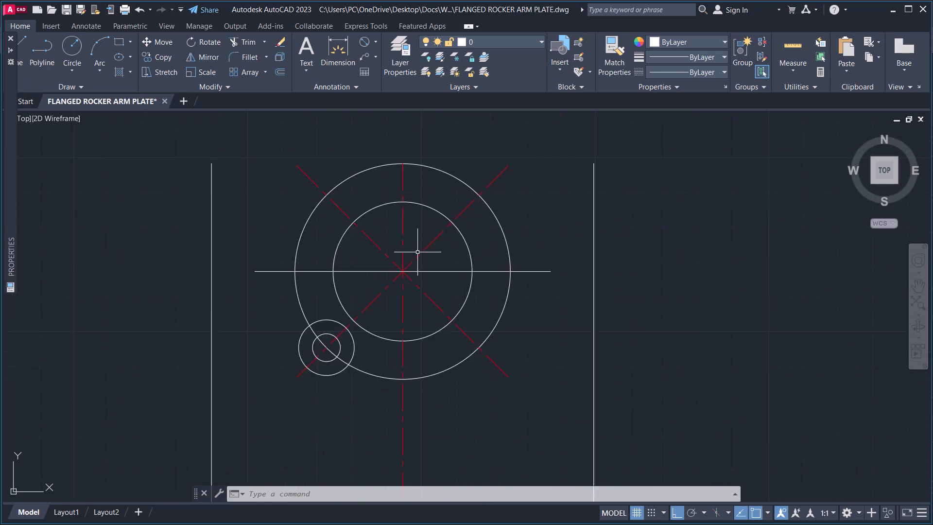
Trim the overlapping arcs of the small boss circle and the large outer circle, leaving one continuous outline with the hole circle intact.
{"action": "middle_click_drag", "start_coordinate": [424, 243], "coordinate": [426, 163]}
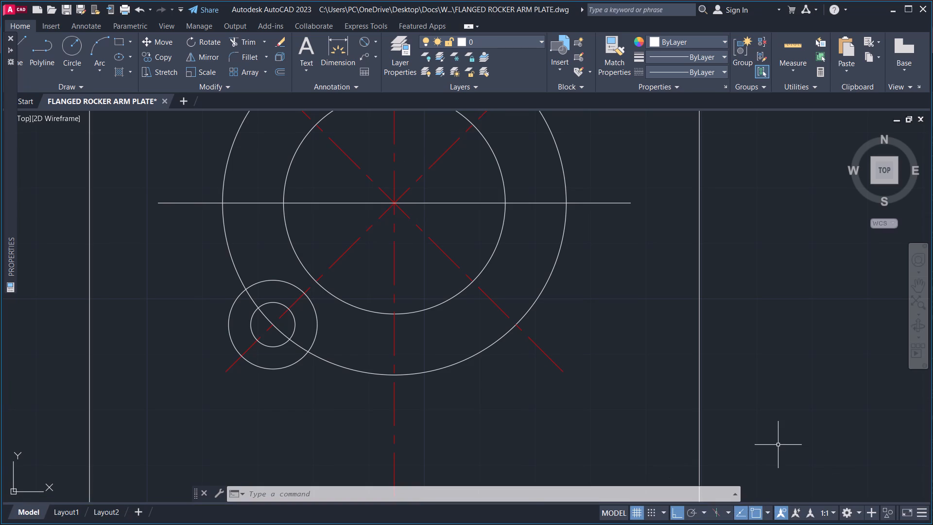
{"action": "middle_click_drag", "start_coordinate": [426, 245], "coordinate": [433, 290]}
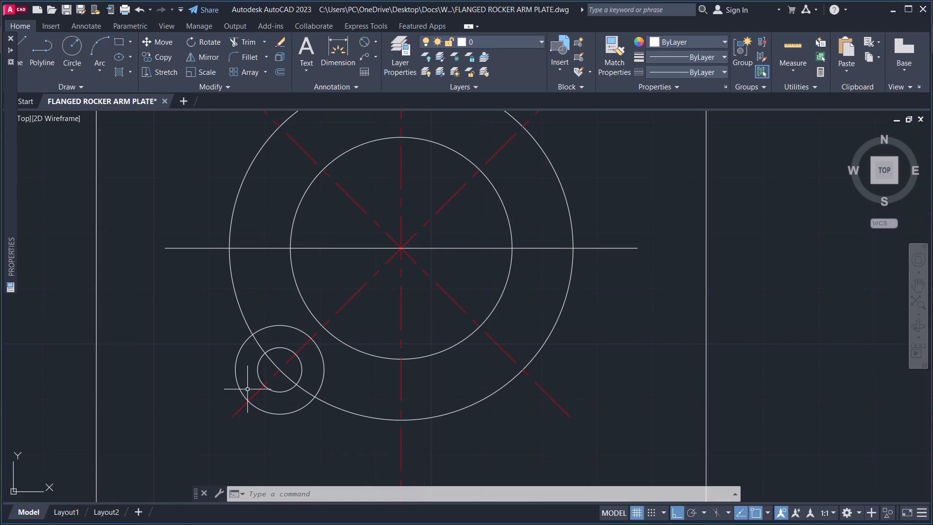
{"action": "middle_click_drag", "start_coordinate": [263, 383], "coordinate": [281, 335]}
{"action": "key", "text": "t"}
{"action": "type", "text": "R"}
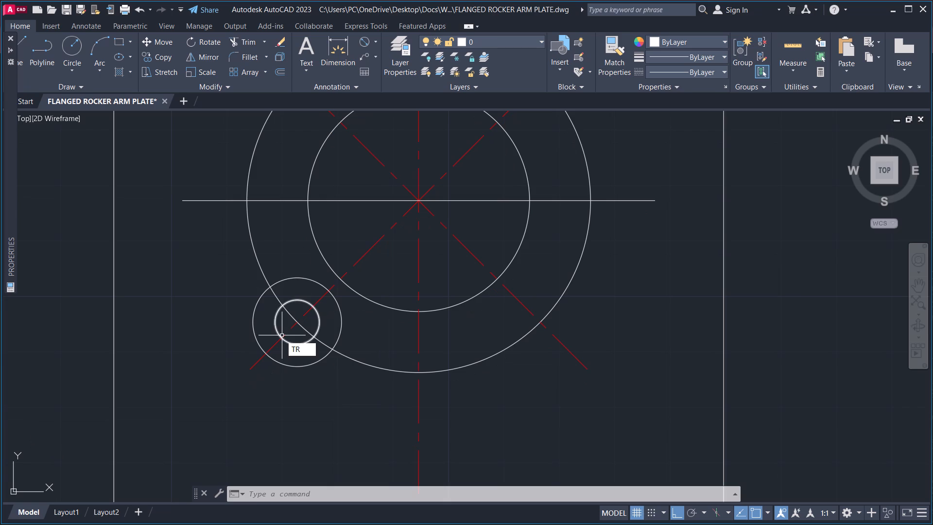
{"action": "key", "text": "space"}
{"action": "left_click", "coordinate": [308, 280]}
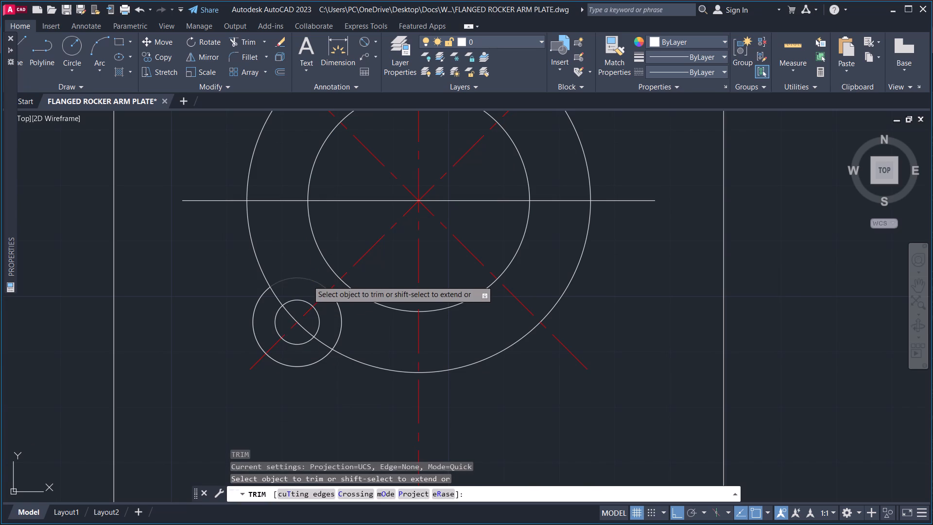
{"action": "left_click", "coordinate": [342, 320]}
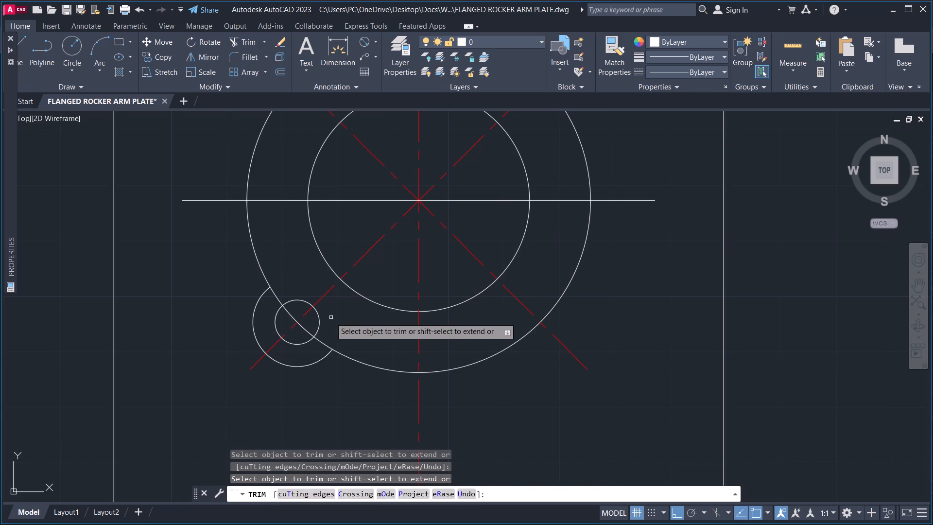
{"action": "middle_click_drag", "start_coordinate": [331, 317], "coordinate": [363, 325]}
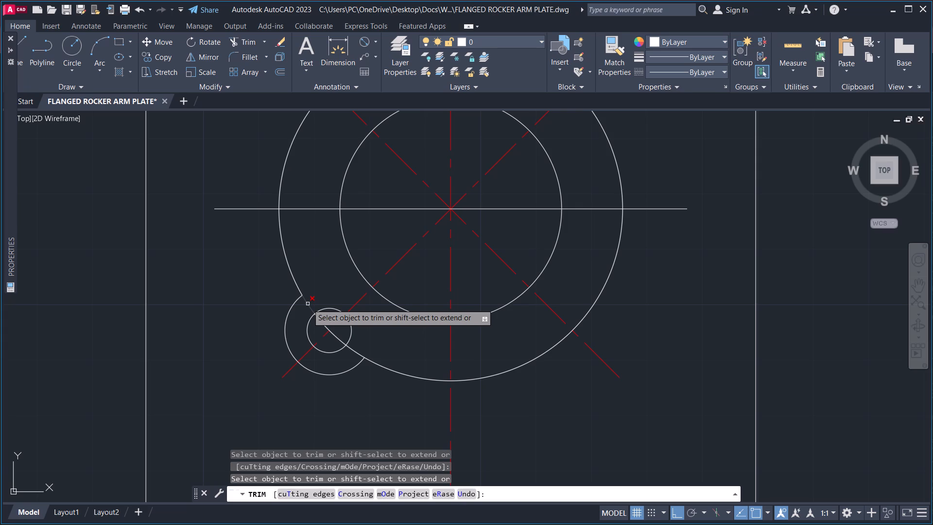
{"action": "left_click", "coordinate": [308, 304]}
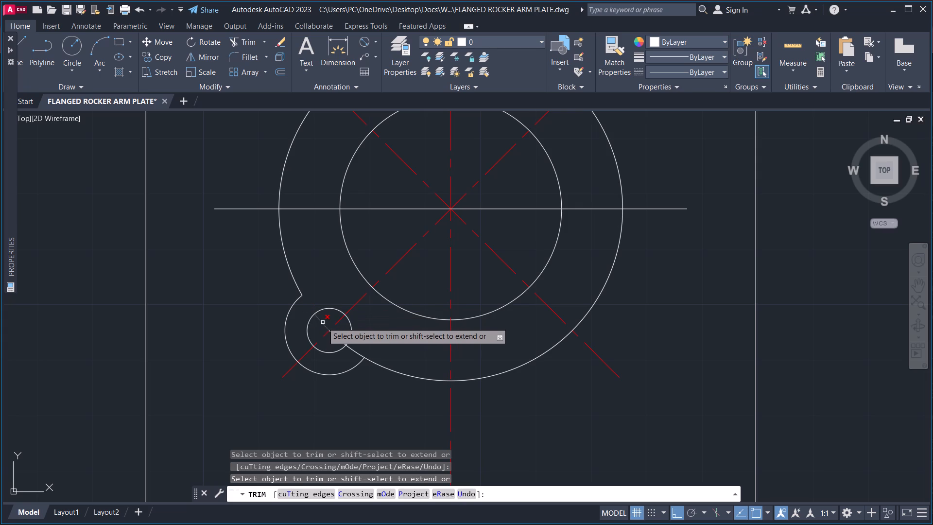
{"action": "left_click", "coordinate": [323, 322]}
{"action": "left_click", "coordinate": [336, 336]}
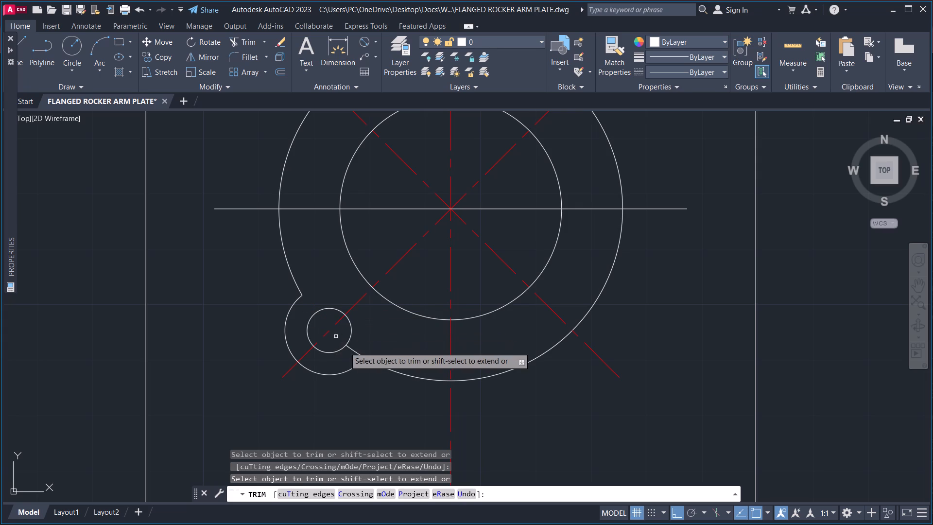
{"action": "left_click", "coordinate": [350, 348]}
{"action": "key", "text": "Escape"}
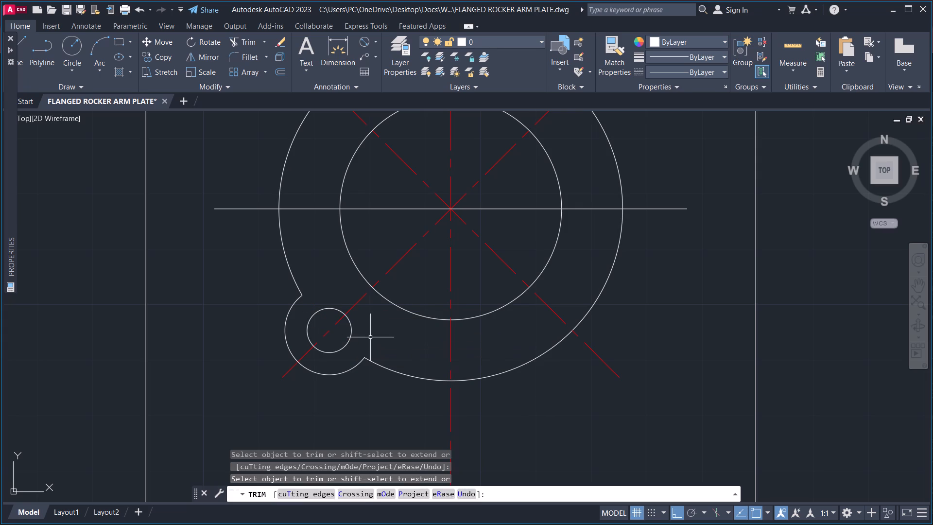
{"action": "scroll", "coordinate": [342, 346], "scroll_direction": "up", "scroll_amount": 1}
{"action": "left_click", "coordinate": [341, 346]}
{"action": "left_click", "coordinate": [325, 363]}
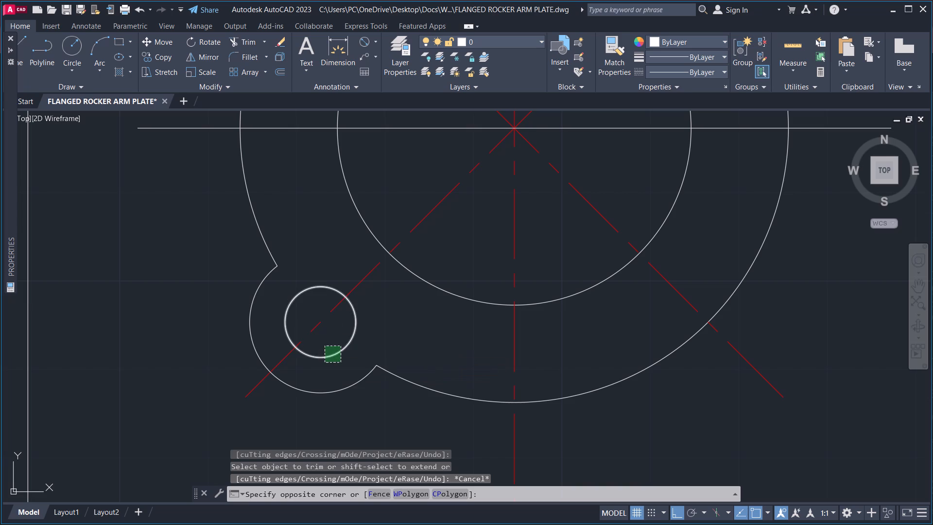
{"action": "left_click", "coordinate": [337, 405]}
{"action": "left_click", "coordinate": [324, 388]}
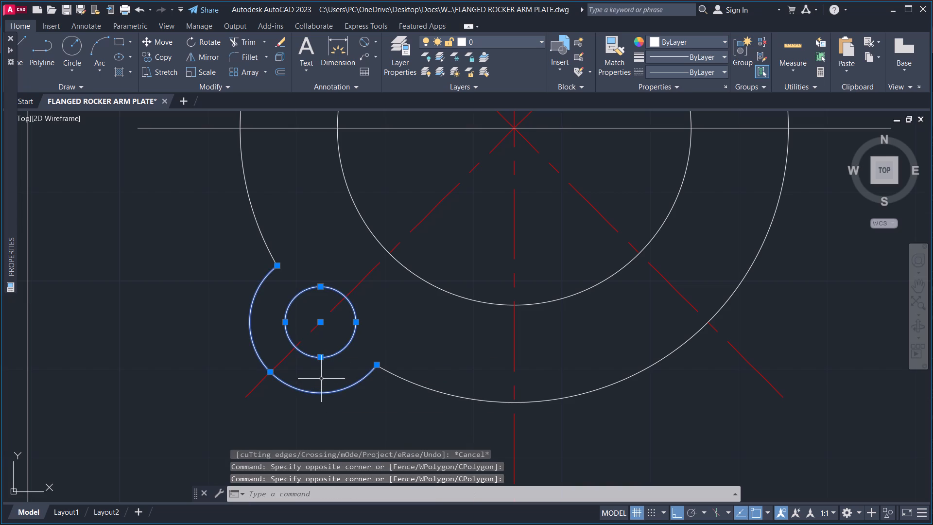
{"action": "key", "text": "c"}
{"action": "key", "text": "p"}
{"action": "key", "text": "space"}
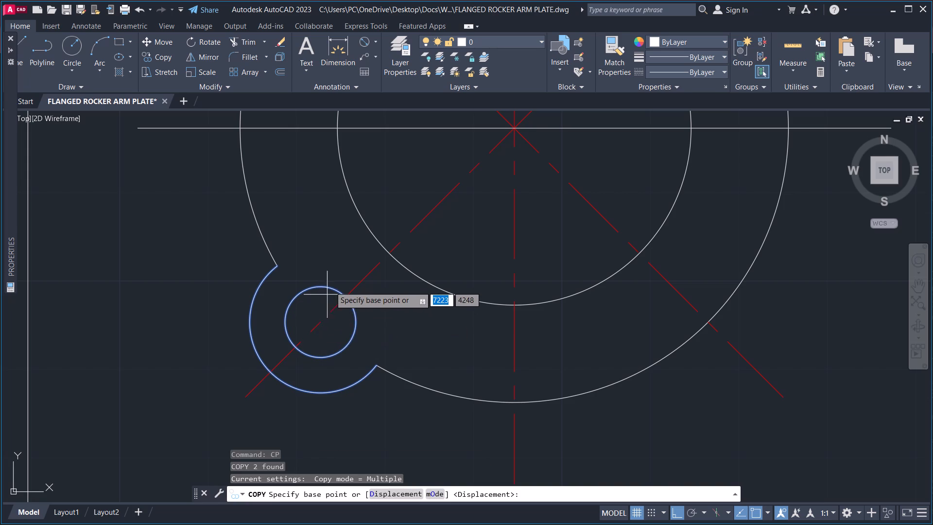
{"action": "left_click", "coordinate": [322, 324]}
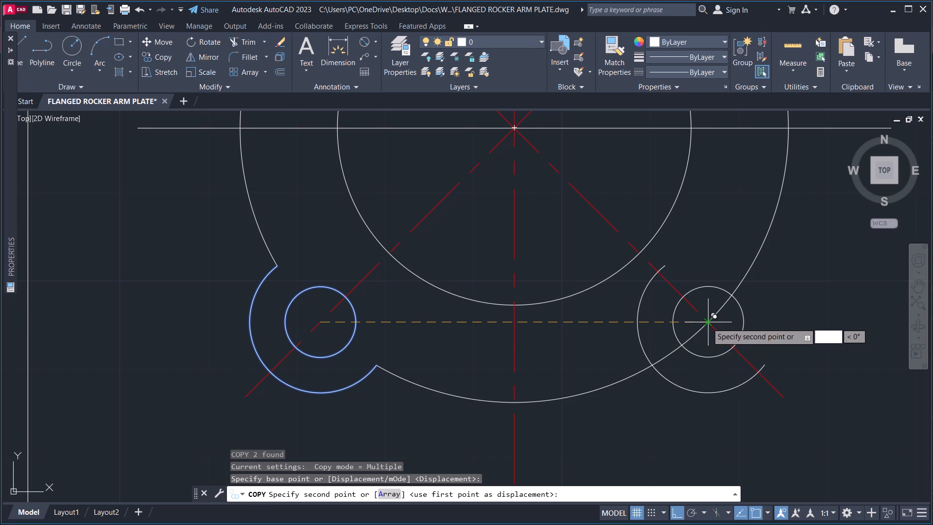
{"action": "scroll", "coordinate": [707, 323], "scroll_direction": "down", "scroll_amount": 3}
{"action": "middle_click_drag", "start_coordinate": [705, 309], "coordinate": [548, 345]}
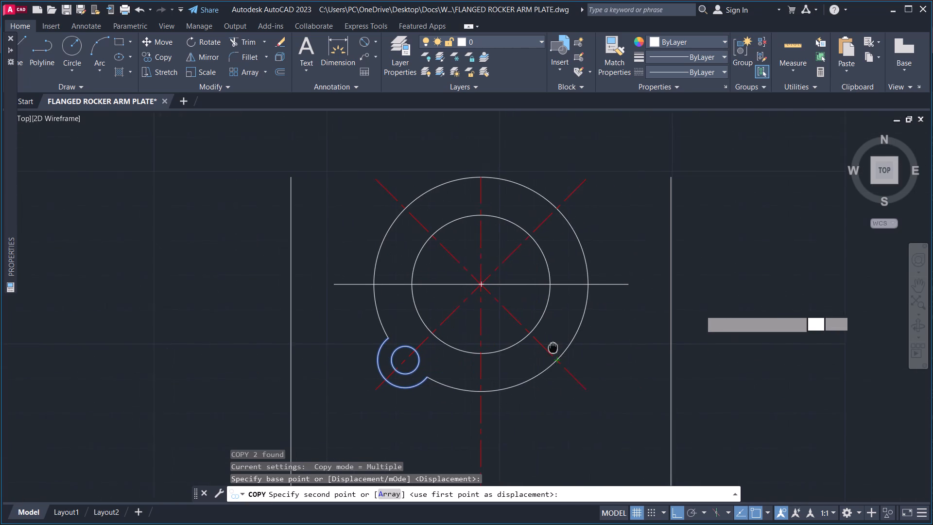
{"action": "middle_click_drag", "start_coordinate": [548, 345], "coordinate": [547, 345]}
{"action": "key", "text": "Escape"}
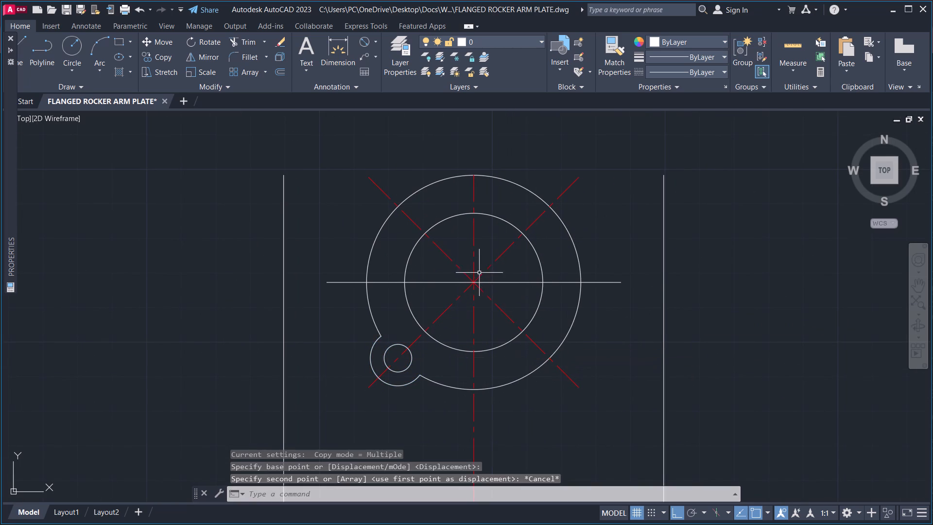
Draw a hole circle of radius 4 where the lower-right diagonal centre line crosses the large outer circle.
{"action": "middle_click_drag", "start_coordinate": [484, 265], "coordinate": [408, 226]}
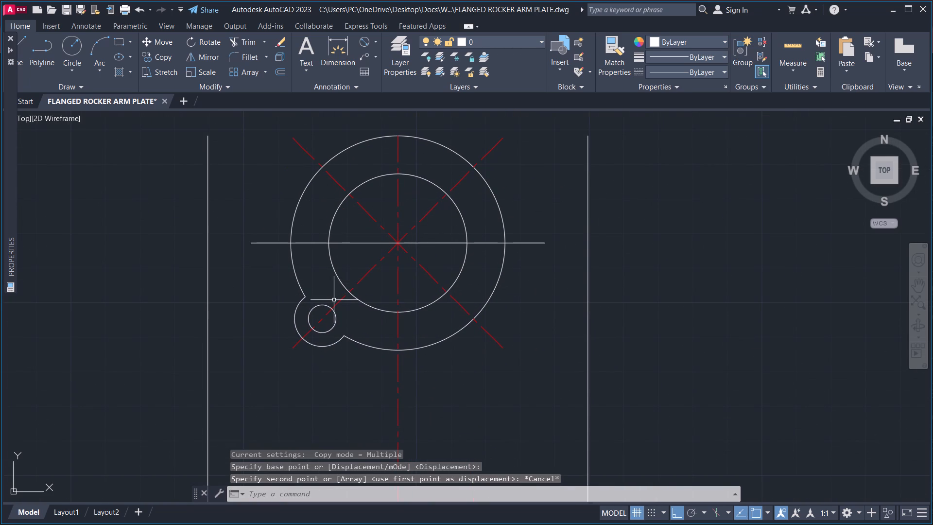
{"action": "key", "text": "c"}
{"action": "key", "text": "space"}
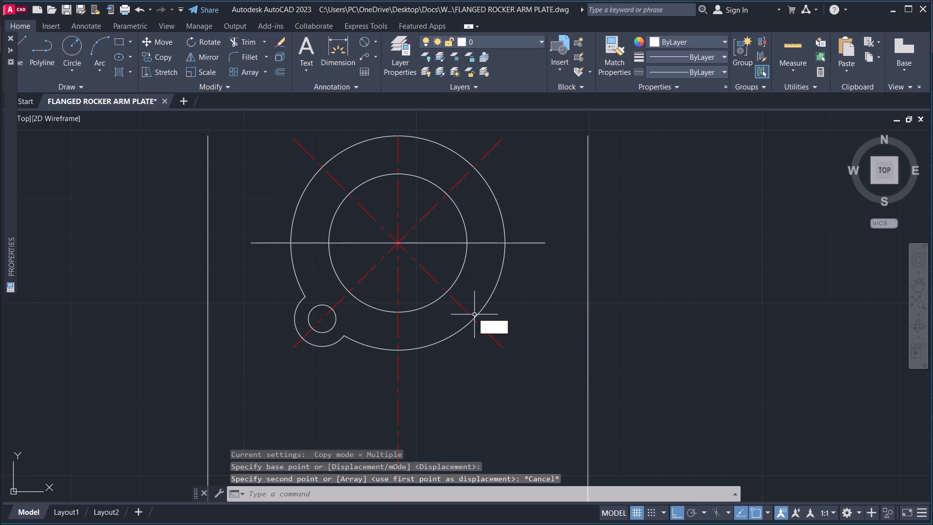
{"action": "scroll", "coordinate": [471, 317], "scroll_direction": "up", "scroll_amount": 4}
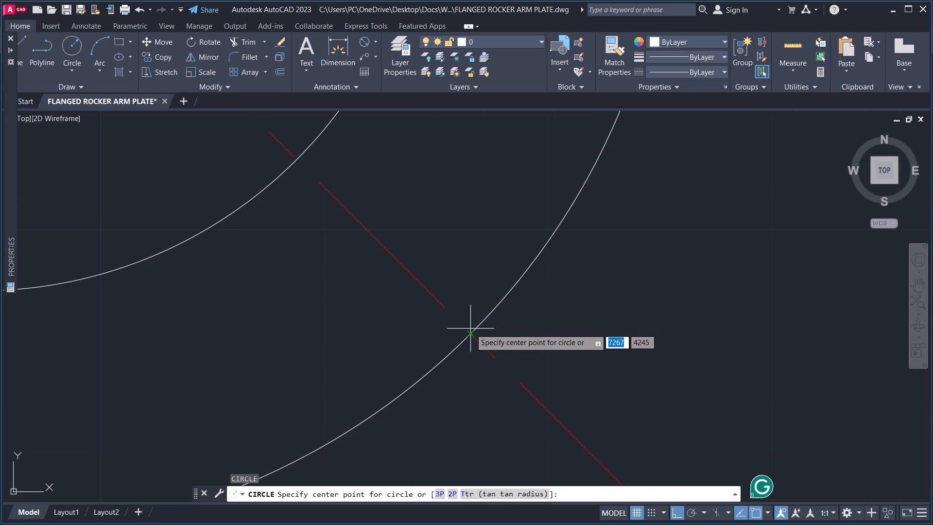
{"action": "left_click", "coordinate": [470, 332]}
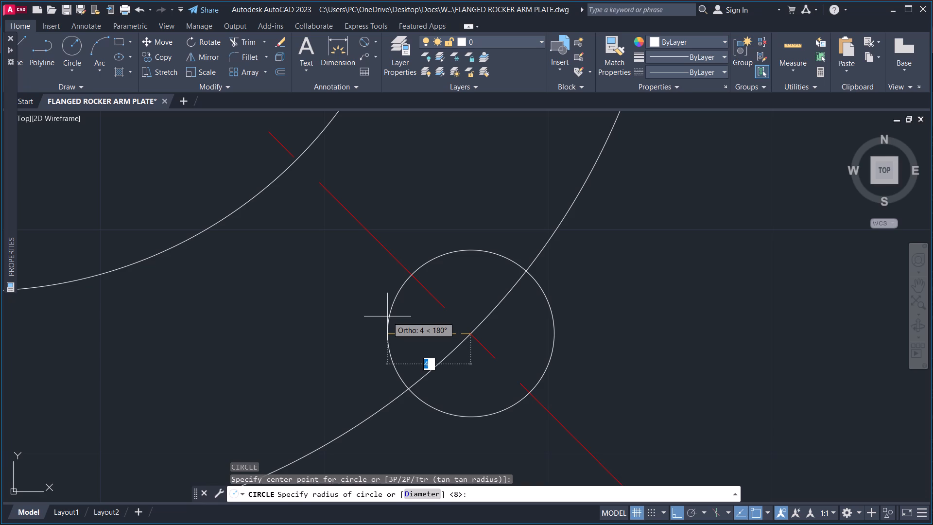
{"action": "key", "text": "4"}
{"action": "key", "text": "Return"}
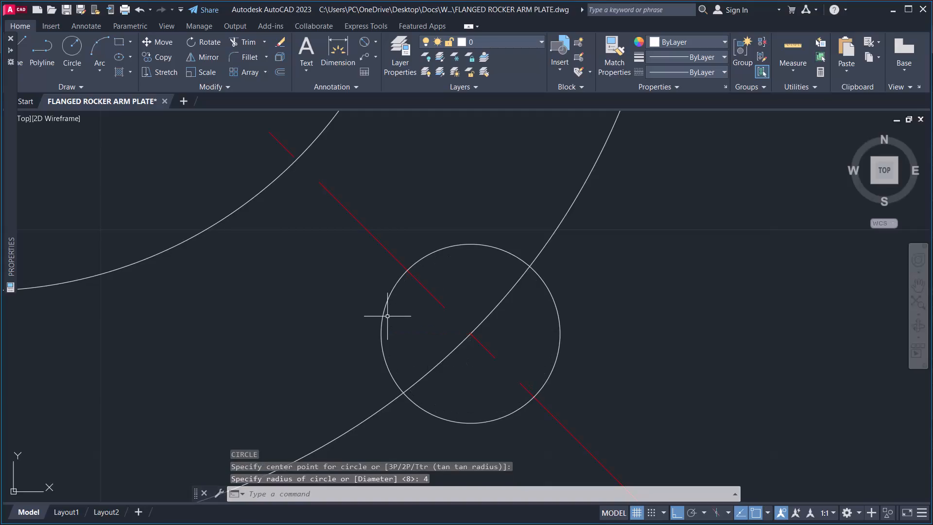
Draw a boss circle of radius 8 concentric with the new lower-right hole circle.
{"action": "scroll", "coordinate": [429, 267], "scroll_direction": "down", "scroll_amount": 1}
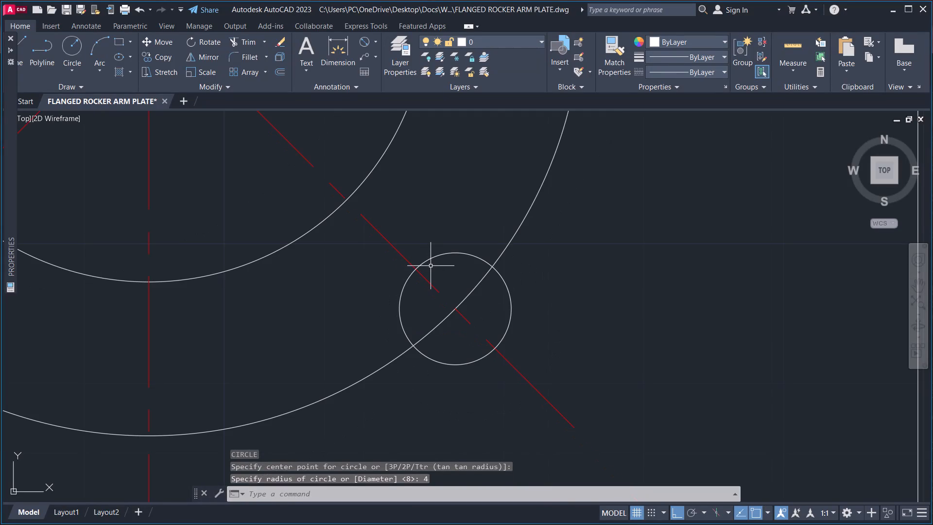
{"action": "type", "text": "C"}
{"action": "key", "text": "space"}
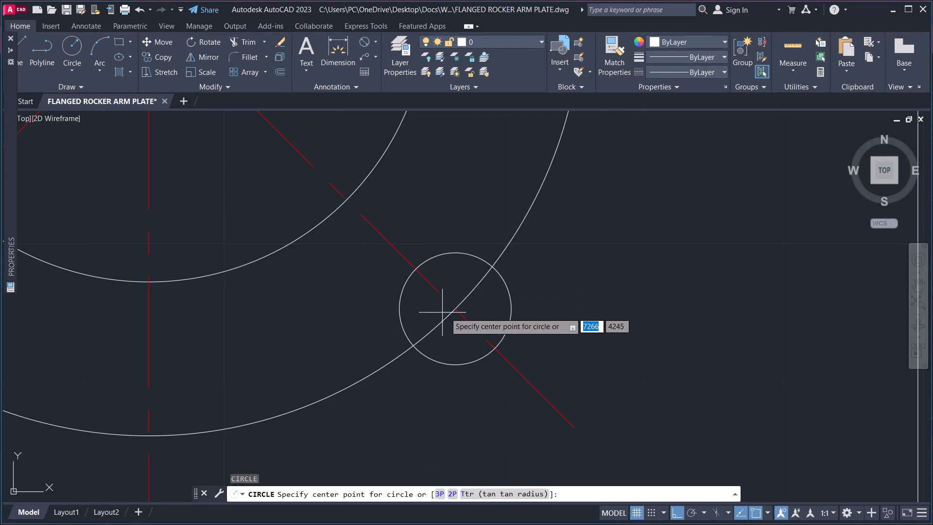
{"action": "left_click", "coordinate": [454, 311]}
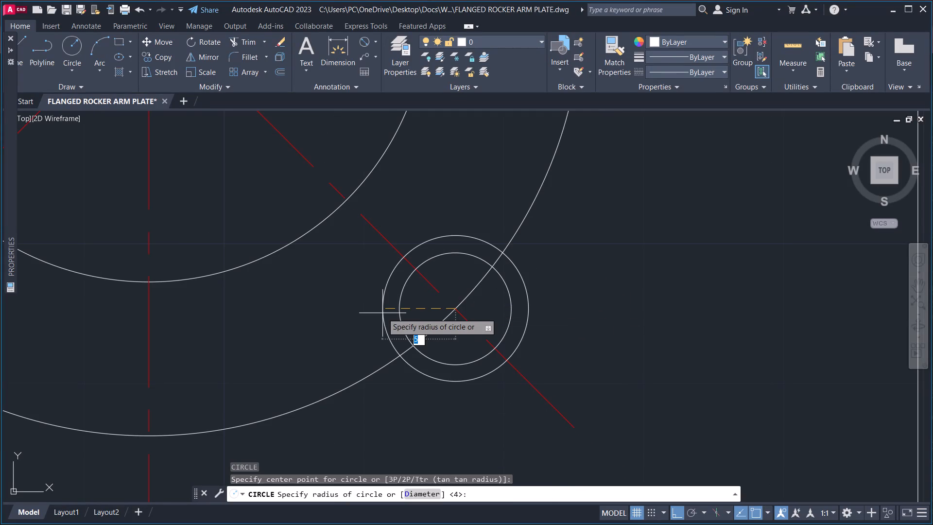
{"action": "key", "text": "8"}
{"action": "key", "text": "Return"}
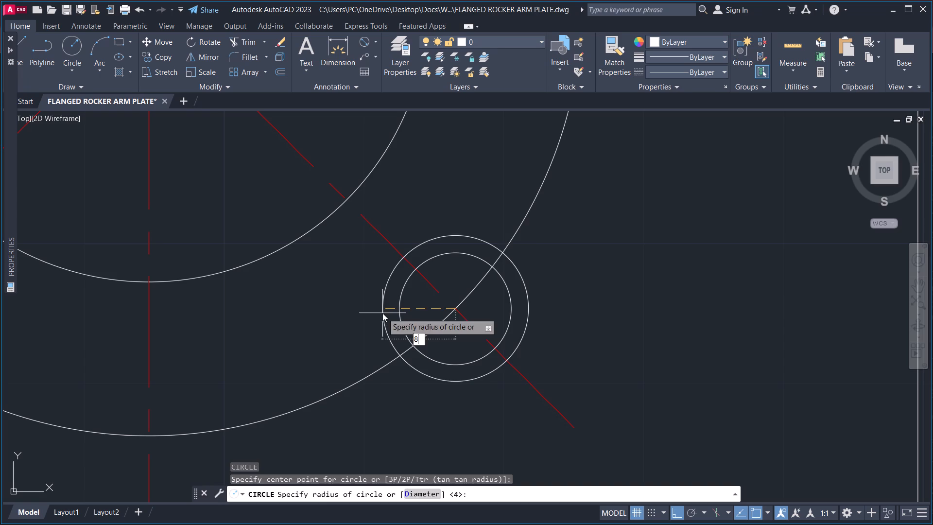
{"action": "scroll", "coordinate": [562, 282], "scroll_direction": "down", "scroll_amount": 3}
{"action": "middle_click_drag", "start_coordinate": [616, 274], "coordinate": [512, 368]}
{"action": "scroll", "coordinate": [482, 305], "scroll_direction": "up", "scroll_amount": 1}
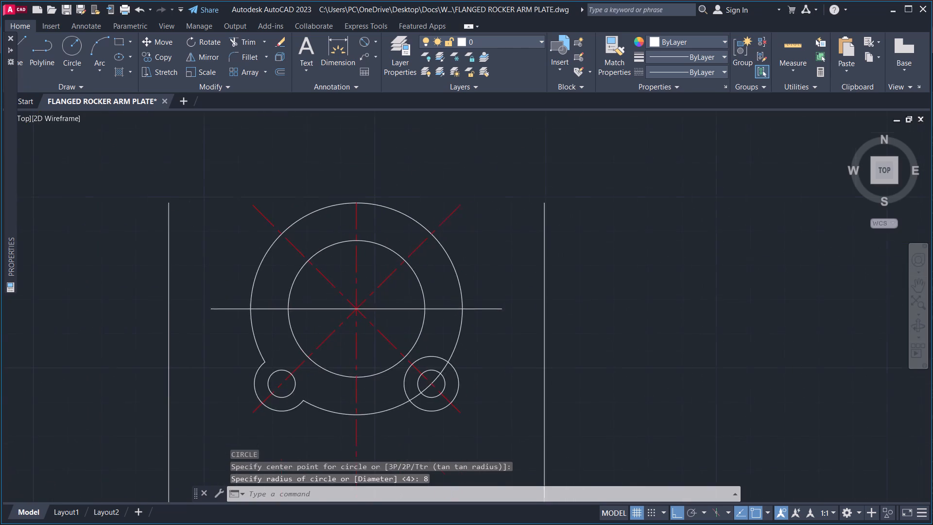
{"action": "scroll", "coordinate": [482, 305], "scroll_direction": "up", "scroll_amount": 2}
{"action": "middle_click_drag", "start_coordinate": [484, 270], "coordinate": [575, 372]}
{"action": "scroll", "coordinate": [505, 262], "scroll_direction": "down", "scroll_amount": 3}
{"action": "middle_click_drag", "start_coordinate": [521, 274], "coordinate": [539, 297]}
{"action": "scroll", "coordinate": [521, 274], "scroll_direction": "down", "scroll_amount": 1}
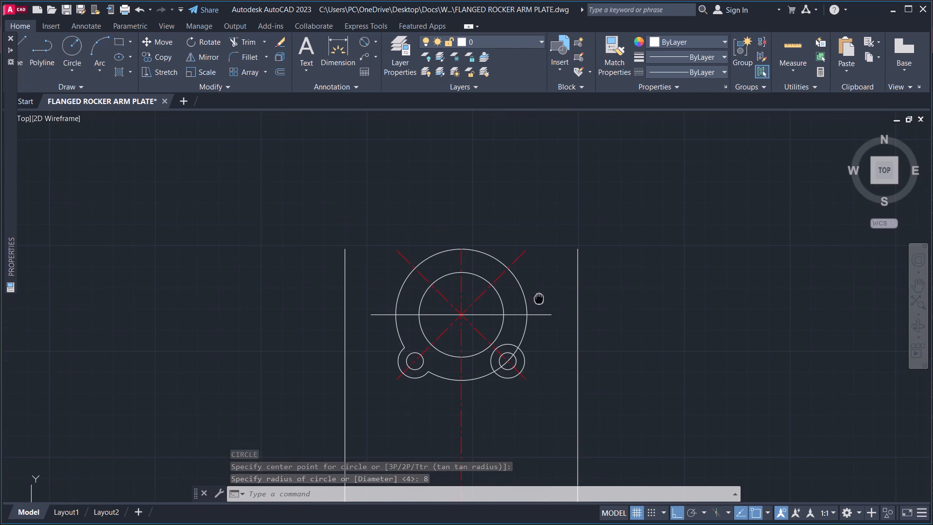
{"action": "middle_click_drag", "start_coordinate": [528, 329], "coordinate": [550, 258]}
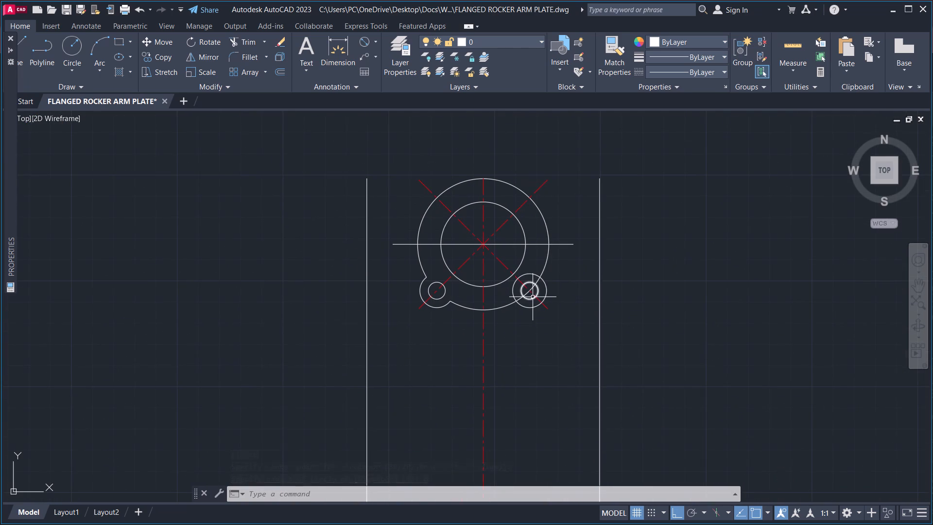
Copy the lower-right hole and boss circles from their centre to the outer circle's right, upper-right, upper-left and left intersections with the centre lines.
{"action": "scroll", "coordinate": [533, 297], "scroll_direction": "up", "scroll_amount": 4}
{"action": "left_click_drag", "start_coordinate": [470, 366], "coordinate": [471, 361]}
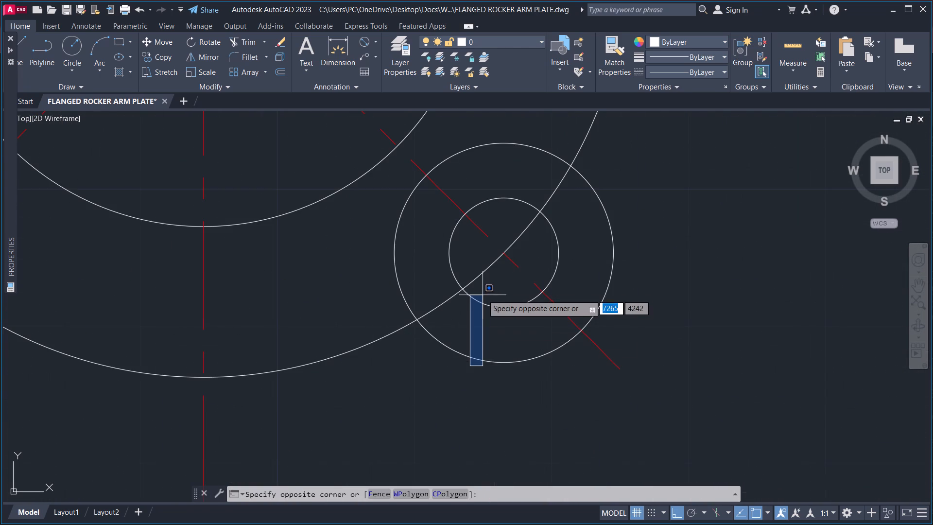
{"action": "left_click", "coordinate": [520, 351]}
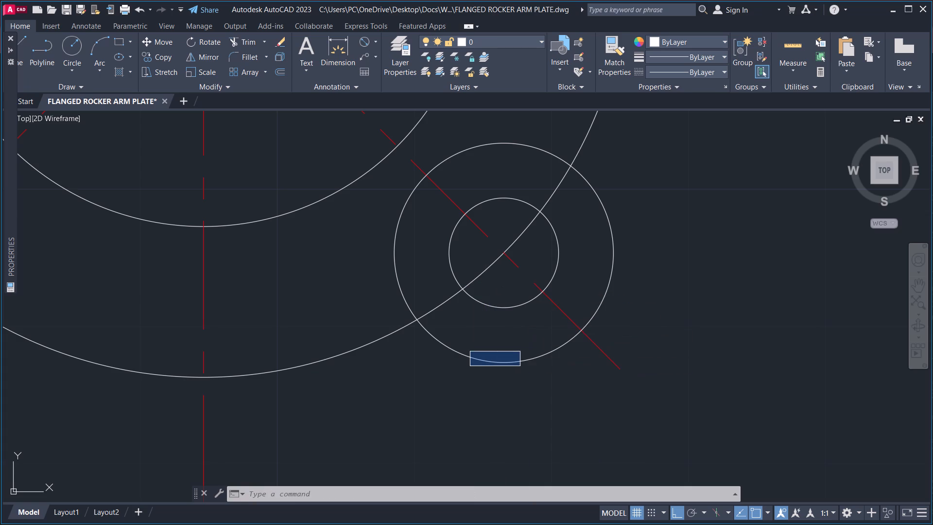
{"action": "left_click_drag", "start_coordinate": [542, 377], "coordinate": [538, 369]}
{"action": "left_click", "coordinate": [510, 299]}
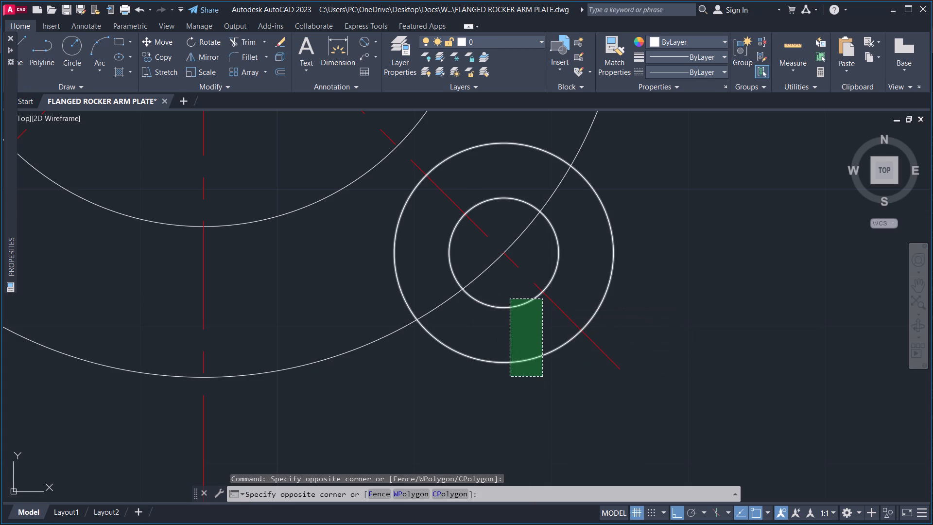
{"action": "key", "text": "c"}
{"action": "key", "text": "p"}
{"action": "key", "text": "space"}
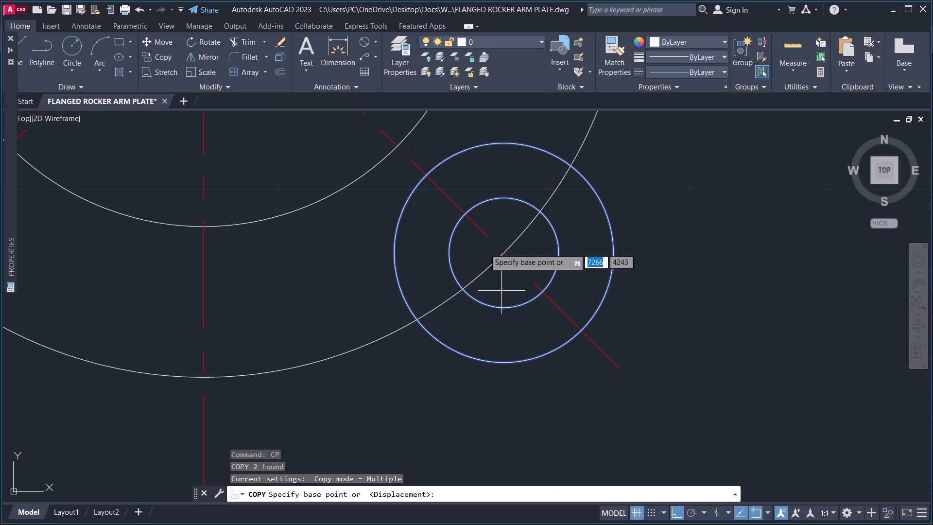
{"action": "left_click", "coordinate": [504, 252]}
{"action": "scroll", "coordinate": [527, 221], "scroll_direction": "down", "scroll_amount": 2}
{"action": "middle_click_drag", "start_coordinate": [533, 214], "coordinate": [449, 330]}
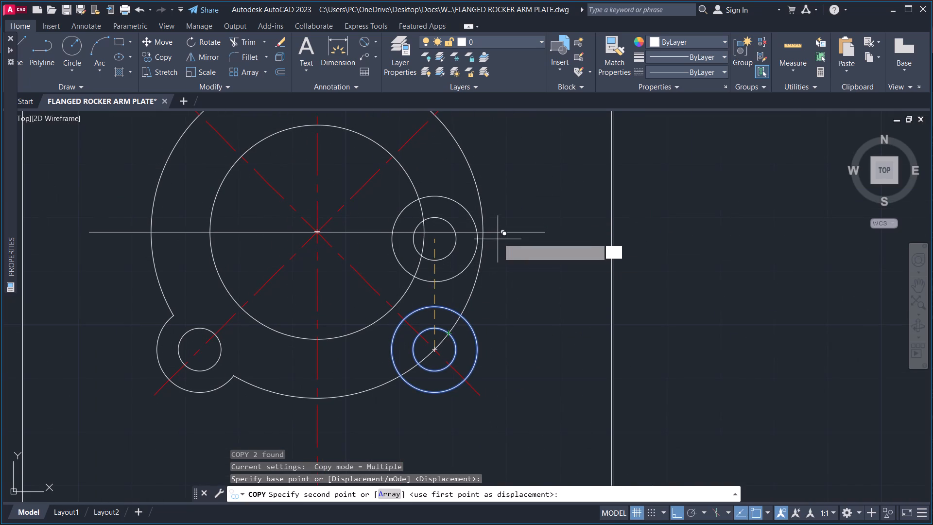
{"action": "left_click", "coordinate": [486, 232]}
{"action": "middle_click_drag", "start_coordinate": [503, 206], "coordinate": [484, 244]}
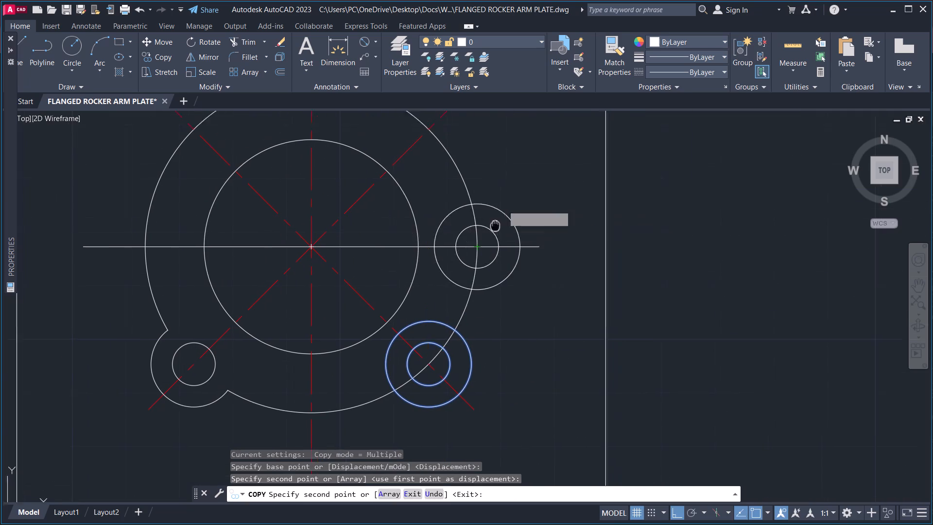
{"action": "middle_click_drag", "start_coordinate": [484, 244], "coordinate": [444, 339]}
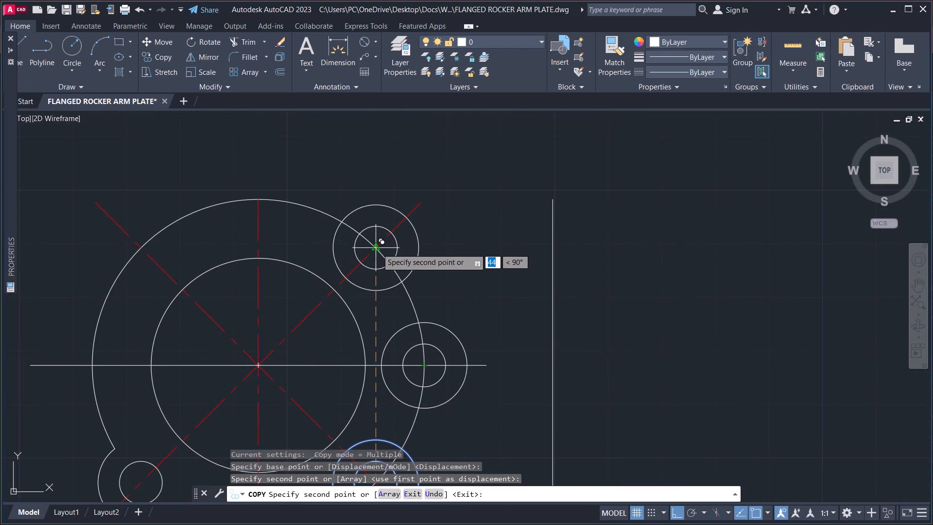
{"action": "left_click", "coordinate": [377, 248]}
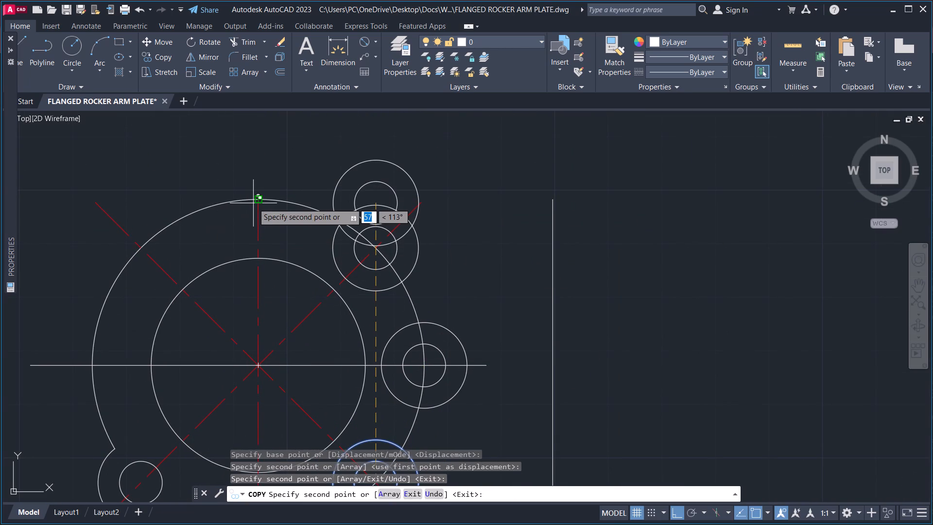
{"action": "left_click", "coordinate": [139, 249]}
{"action": "middle_click_drag", "start_coordinate": [140, 245], "coordinate": [237, 165]}
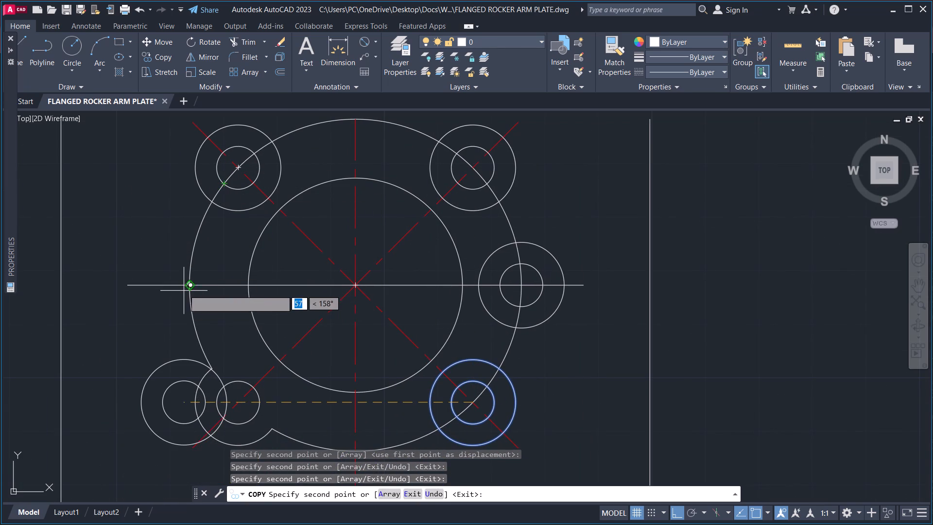
{"action": "left_click", "coordinate": [186, 285]}
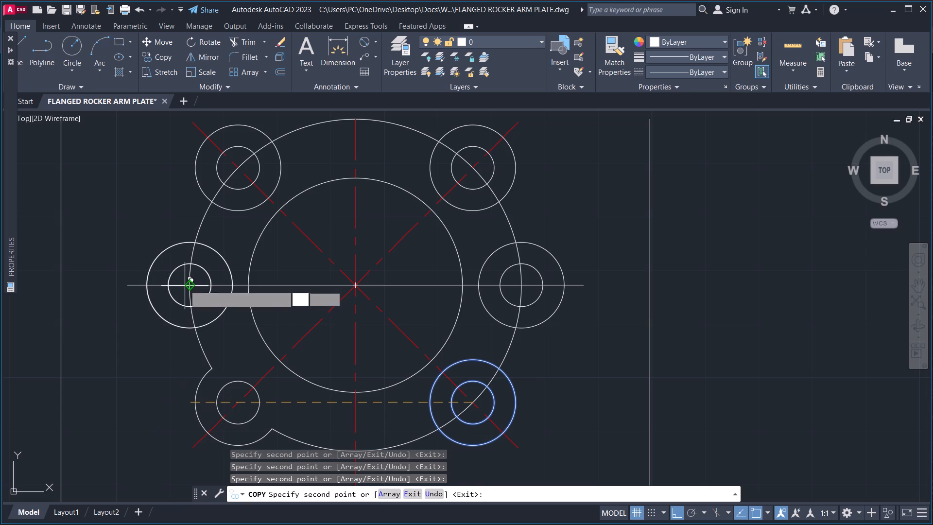
{"action": "key", "text": "Escape"}
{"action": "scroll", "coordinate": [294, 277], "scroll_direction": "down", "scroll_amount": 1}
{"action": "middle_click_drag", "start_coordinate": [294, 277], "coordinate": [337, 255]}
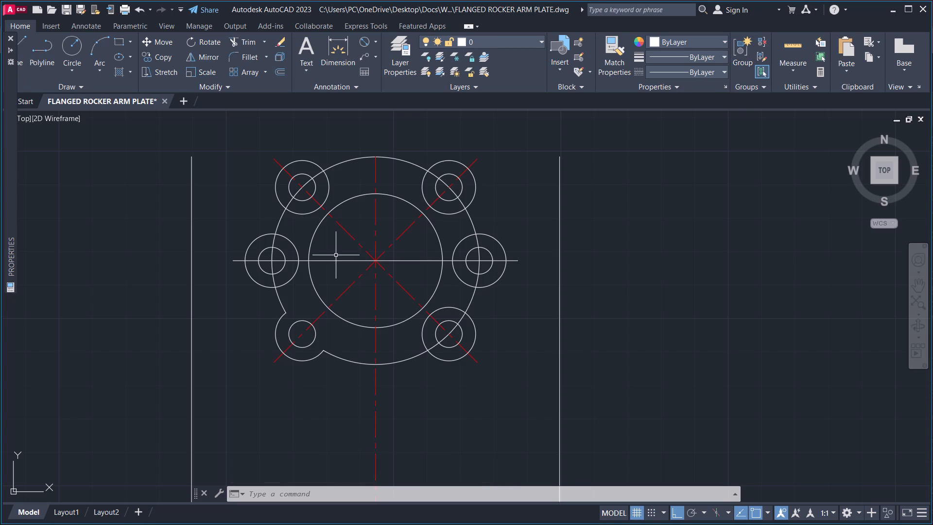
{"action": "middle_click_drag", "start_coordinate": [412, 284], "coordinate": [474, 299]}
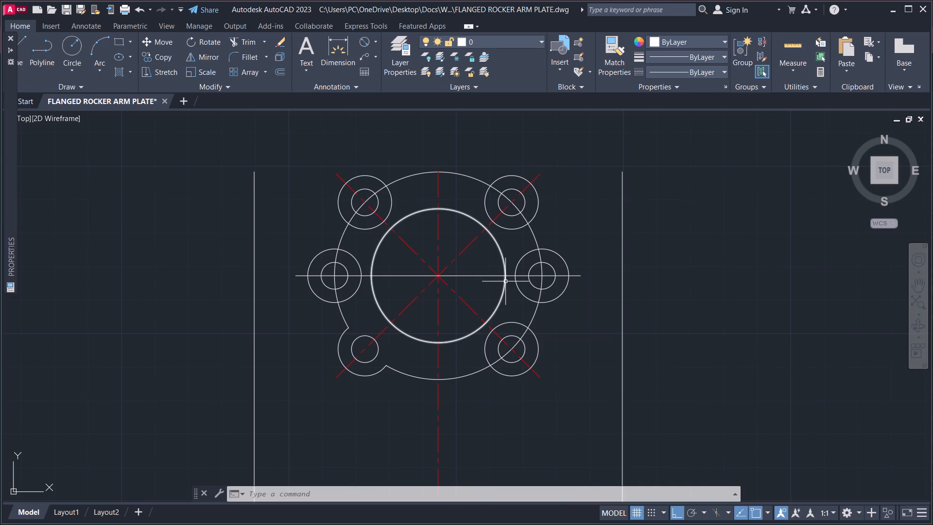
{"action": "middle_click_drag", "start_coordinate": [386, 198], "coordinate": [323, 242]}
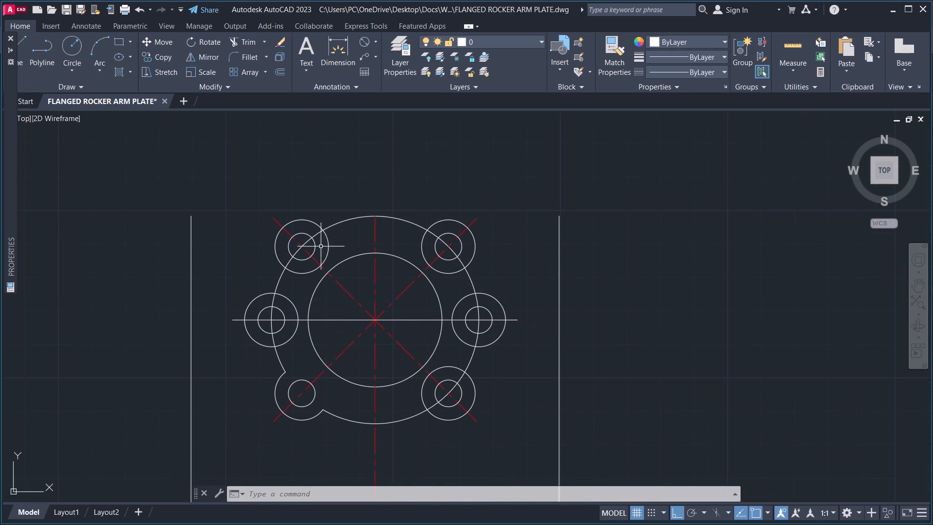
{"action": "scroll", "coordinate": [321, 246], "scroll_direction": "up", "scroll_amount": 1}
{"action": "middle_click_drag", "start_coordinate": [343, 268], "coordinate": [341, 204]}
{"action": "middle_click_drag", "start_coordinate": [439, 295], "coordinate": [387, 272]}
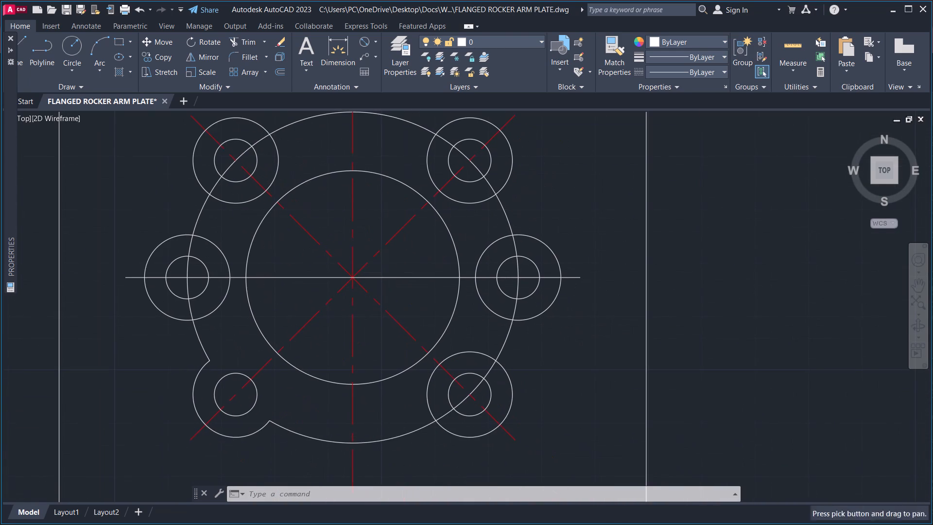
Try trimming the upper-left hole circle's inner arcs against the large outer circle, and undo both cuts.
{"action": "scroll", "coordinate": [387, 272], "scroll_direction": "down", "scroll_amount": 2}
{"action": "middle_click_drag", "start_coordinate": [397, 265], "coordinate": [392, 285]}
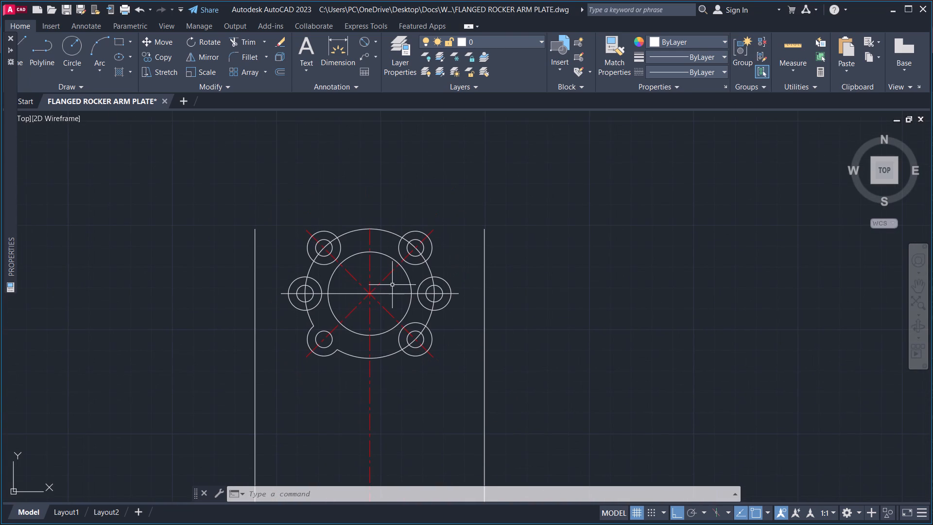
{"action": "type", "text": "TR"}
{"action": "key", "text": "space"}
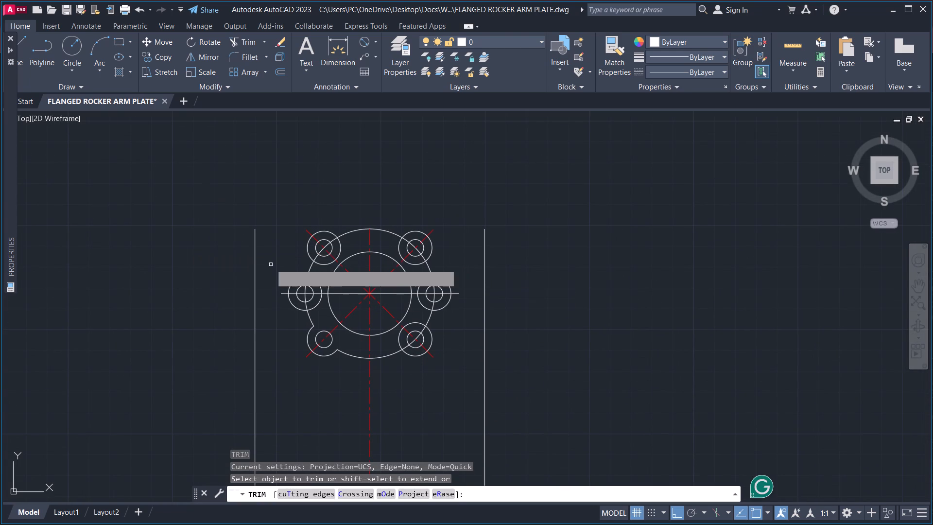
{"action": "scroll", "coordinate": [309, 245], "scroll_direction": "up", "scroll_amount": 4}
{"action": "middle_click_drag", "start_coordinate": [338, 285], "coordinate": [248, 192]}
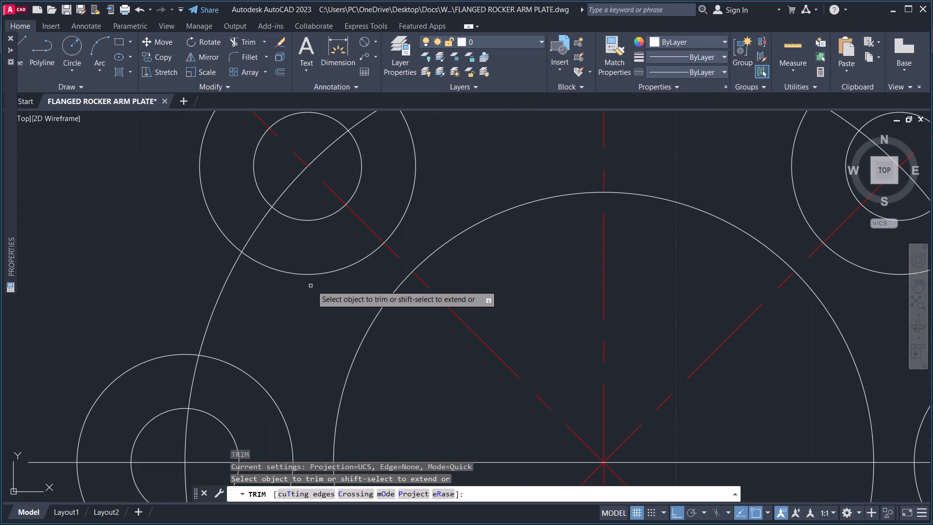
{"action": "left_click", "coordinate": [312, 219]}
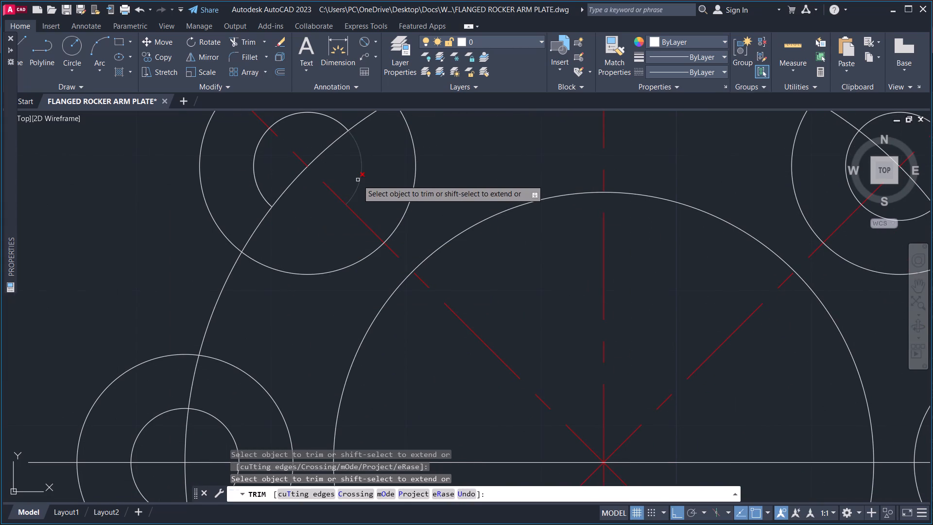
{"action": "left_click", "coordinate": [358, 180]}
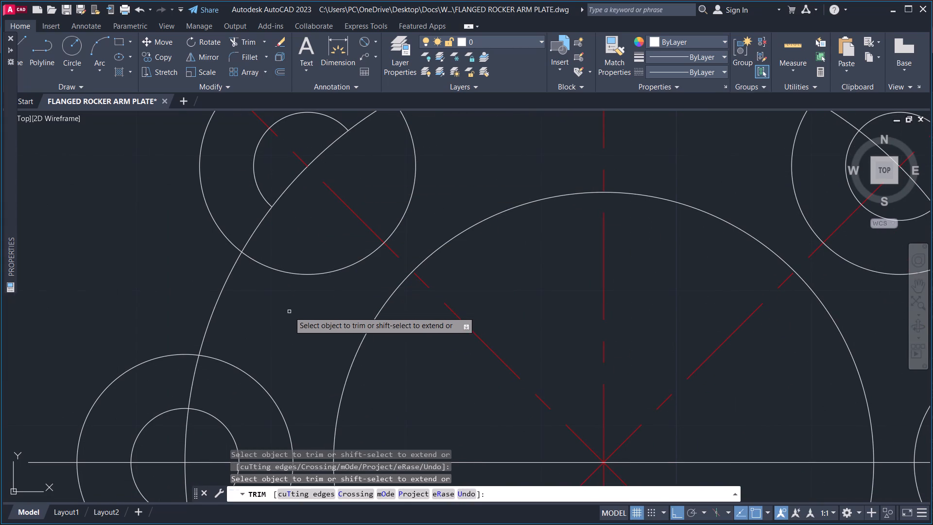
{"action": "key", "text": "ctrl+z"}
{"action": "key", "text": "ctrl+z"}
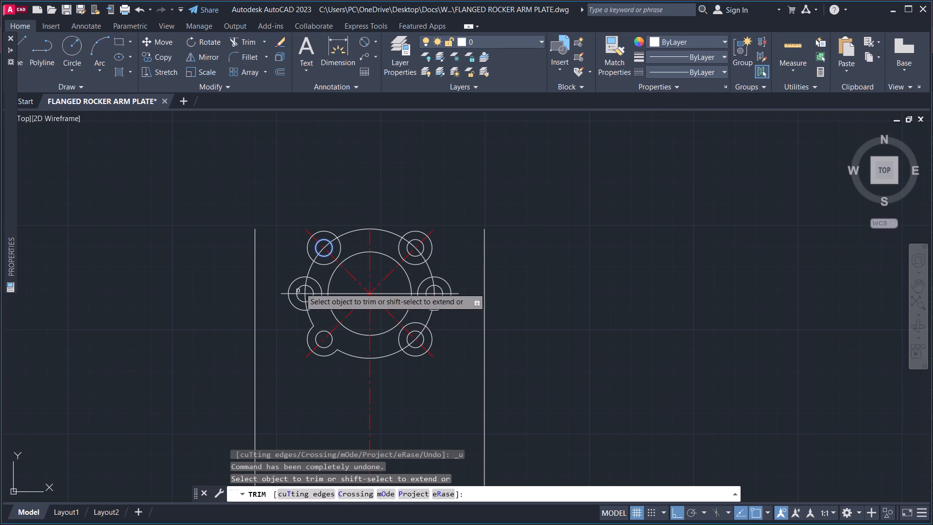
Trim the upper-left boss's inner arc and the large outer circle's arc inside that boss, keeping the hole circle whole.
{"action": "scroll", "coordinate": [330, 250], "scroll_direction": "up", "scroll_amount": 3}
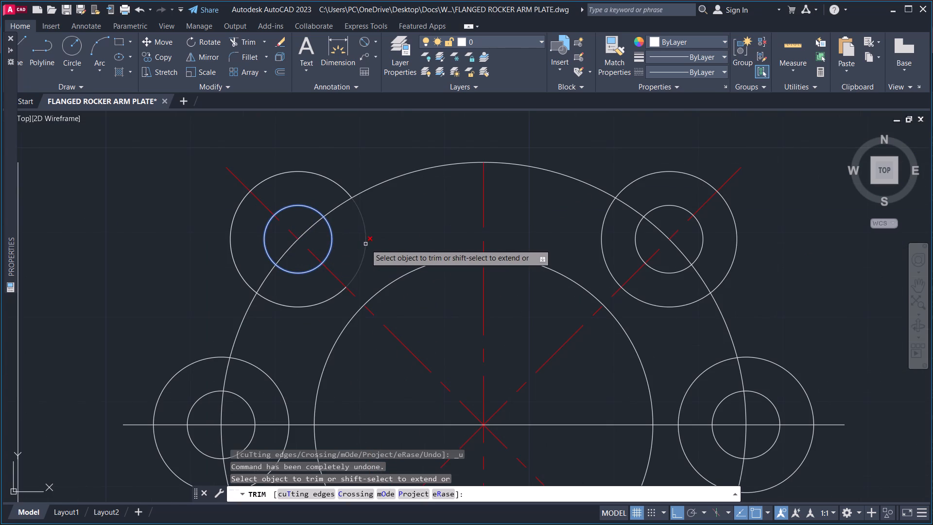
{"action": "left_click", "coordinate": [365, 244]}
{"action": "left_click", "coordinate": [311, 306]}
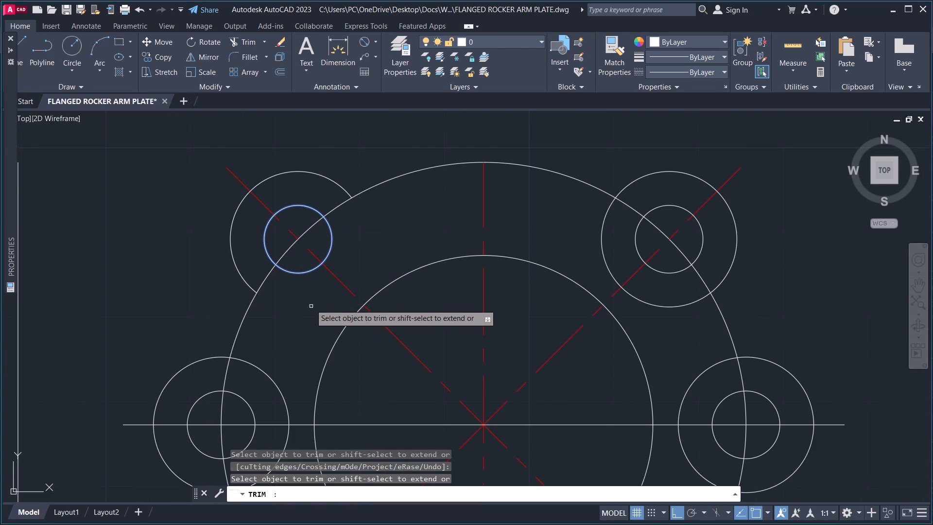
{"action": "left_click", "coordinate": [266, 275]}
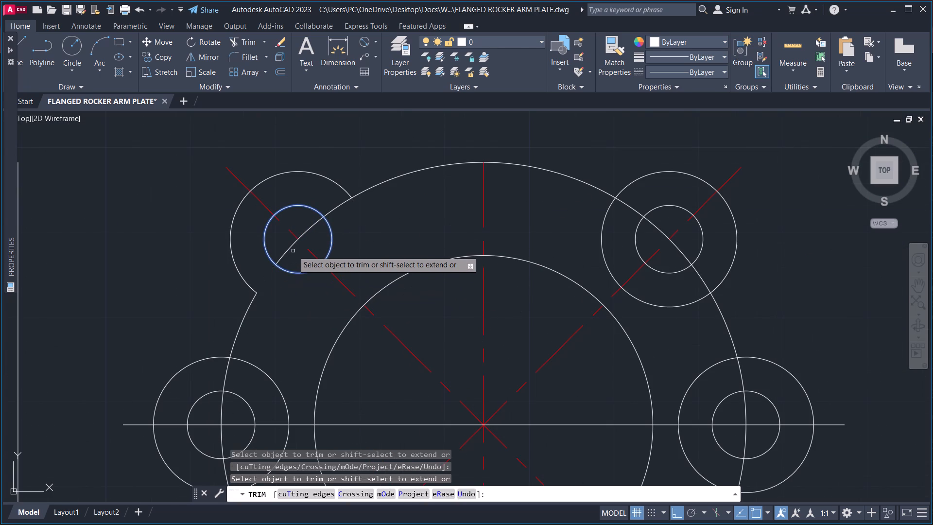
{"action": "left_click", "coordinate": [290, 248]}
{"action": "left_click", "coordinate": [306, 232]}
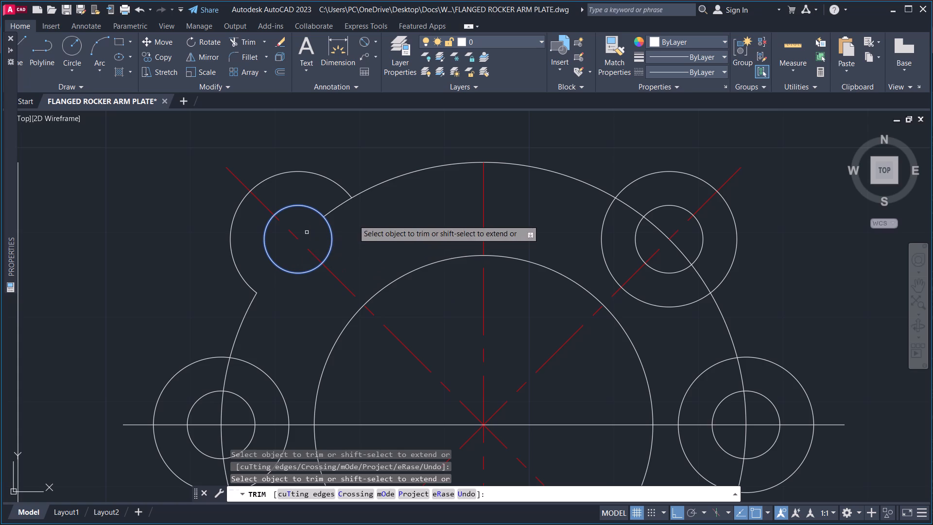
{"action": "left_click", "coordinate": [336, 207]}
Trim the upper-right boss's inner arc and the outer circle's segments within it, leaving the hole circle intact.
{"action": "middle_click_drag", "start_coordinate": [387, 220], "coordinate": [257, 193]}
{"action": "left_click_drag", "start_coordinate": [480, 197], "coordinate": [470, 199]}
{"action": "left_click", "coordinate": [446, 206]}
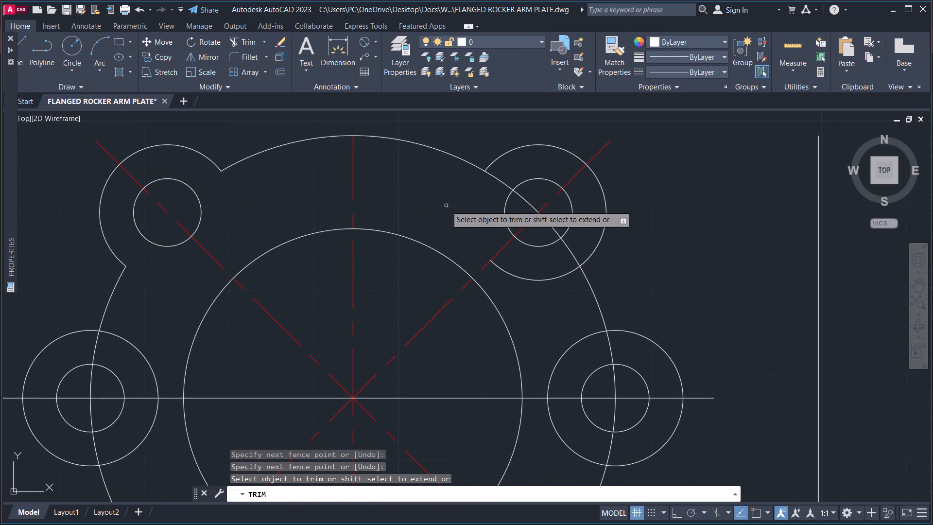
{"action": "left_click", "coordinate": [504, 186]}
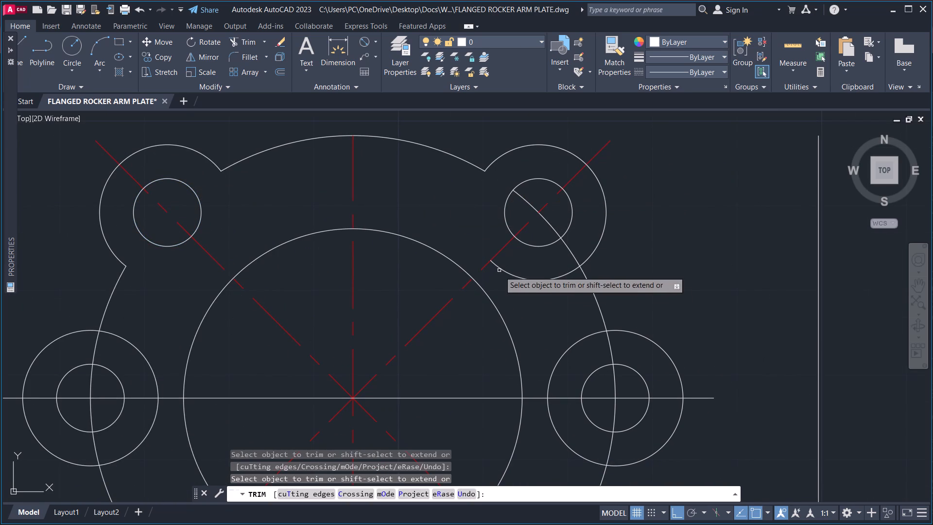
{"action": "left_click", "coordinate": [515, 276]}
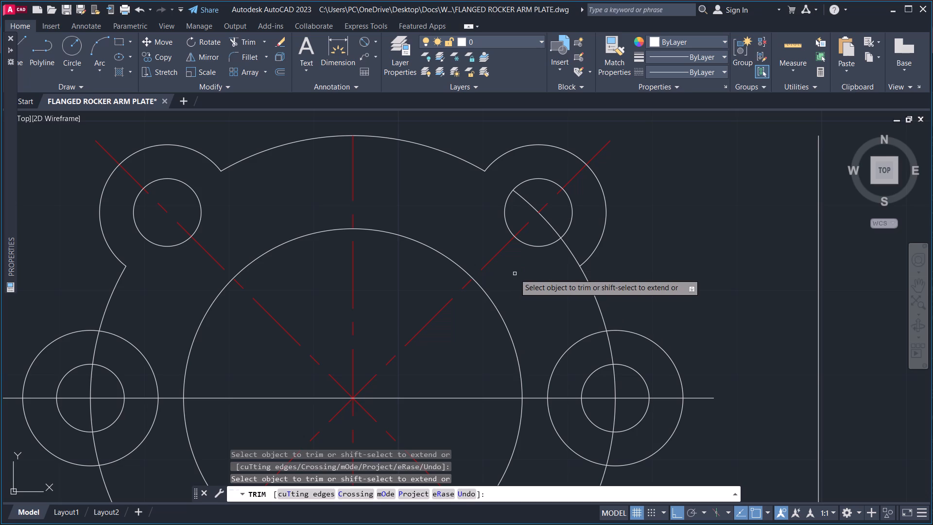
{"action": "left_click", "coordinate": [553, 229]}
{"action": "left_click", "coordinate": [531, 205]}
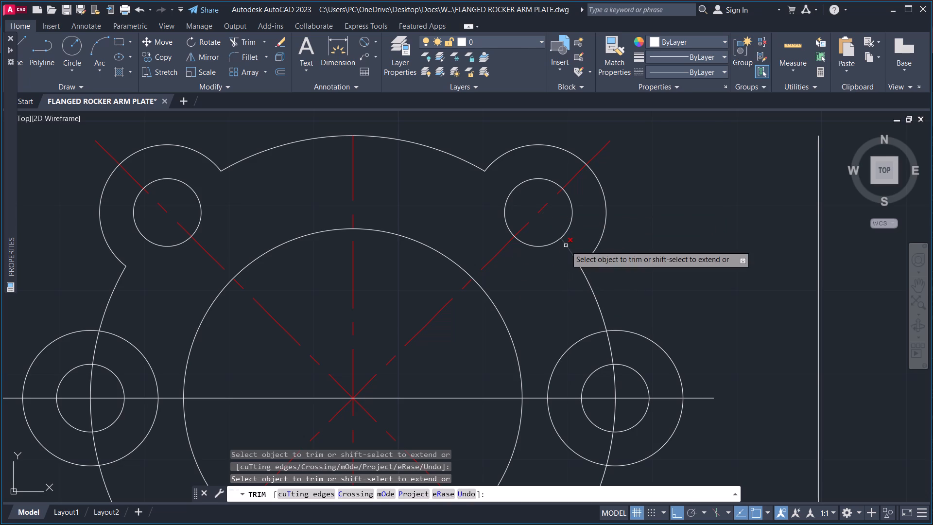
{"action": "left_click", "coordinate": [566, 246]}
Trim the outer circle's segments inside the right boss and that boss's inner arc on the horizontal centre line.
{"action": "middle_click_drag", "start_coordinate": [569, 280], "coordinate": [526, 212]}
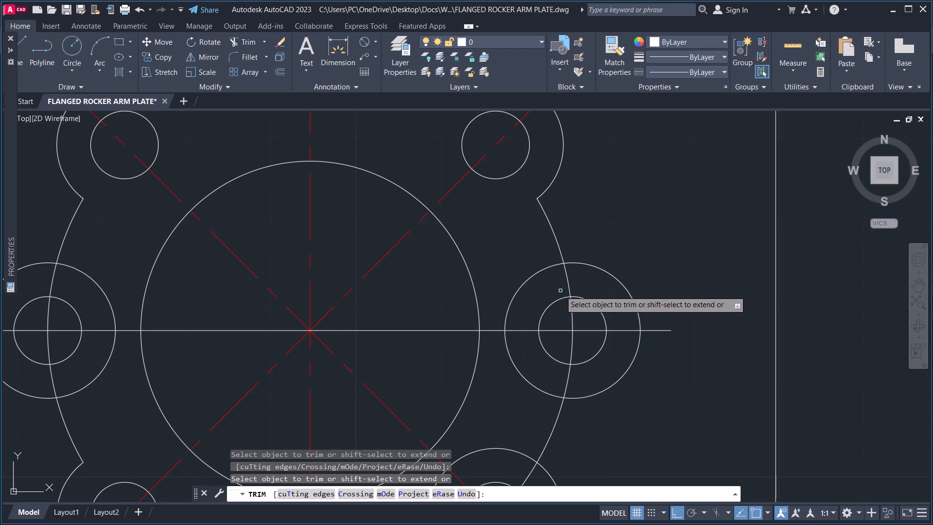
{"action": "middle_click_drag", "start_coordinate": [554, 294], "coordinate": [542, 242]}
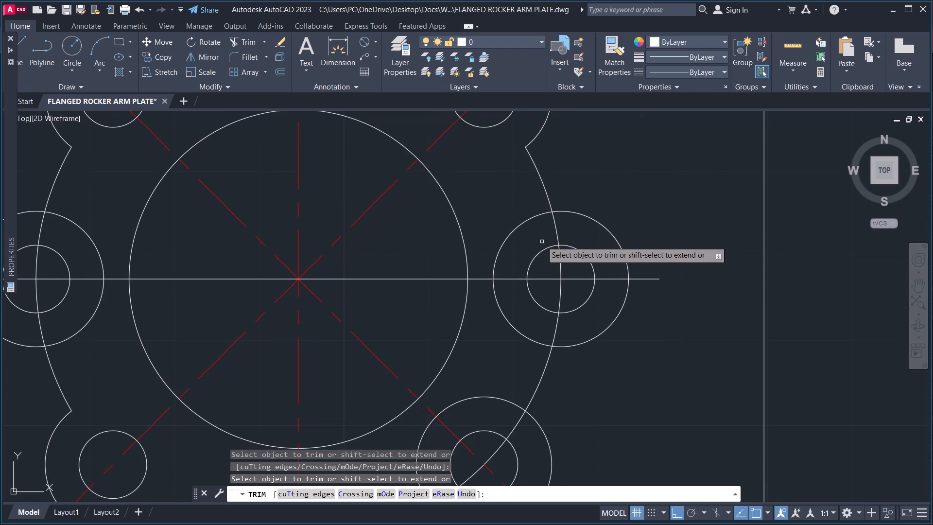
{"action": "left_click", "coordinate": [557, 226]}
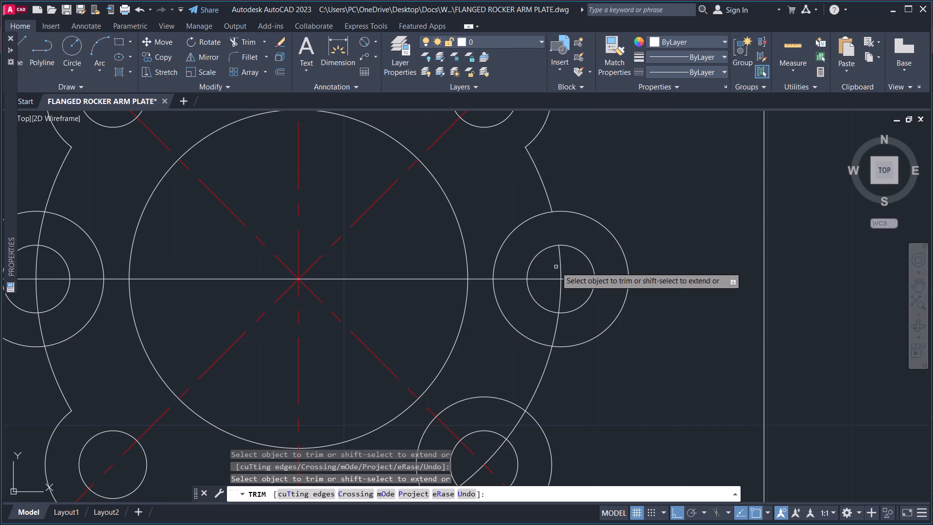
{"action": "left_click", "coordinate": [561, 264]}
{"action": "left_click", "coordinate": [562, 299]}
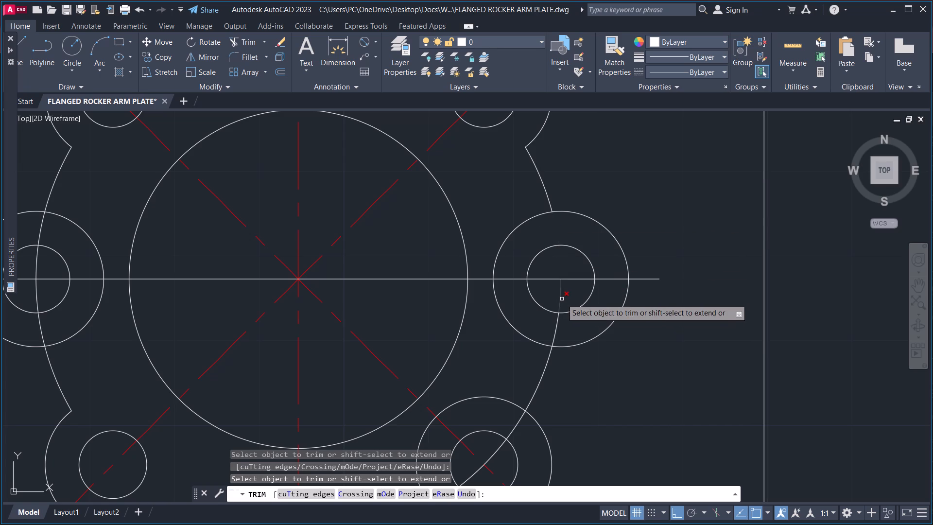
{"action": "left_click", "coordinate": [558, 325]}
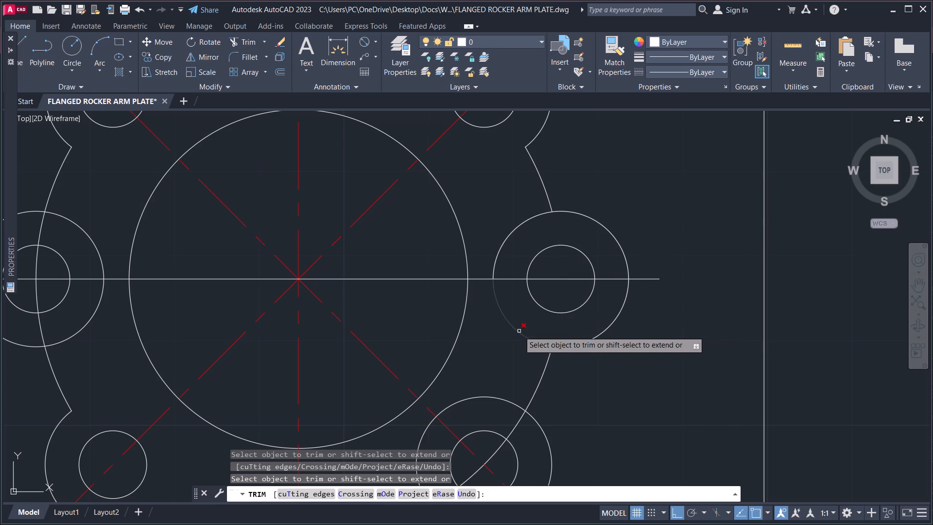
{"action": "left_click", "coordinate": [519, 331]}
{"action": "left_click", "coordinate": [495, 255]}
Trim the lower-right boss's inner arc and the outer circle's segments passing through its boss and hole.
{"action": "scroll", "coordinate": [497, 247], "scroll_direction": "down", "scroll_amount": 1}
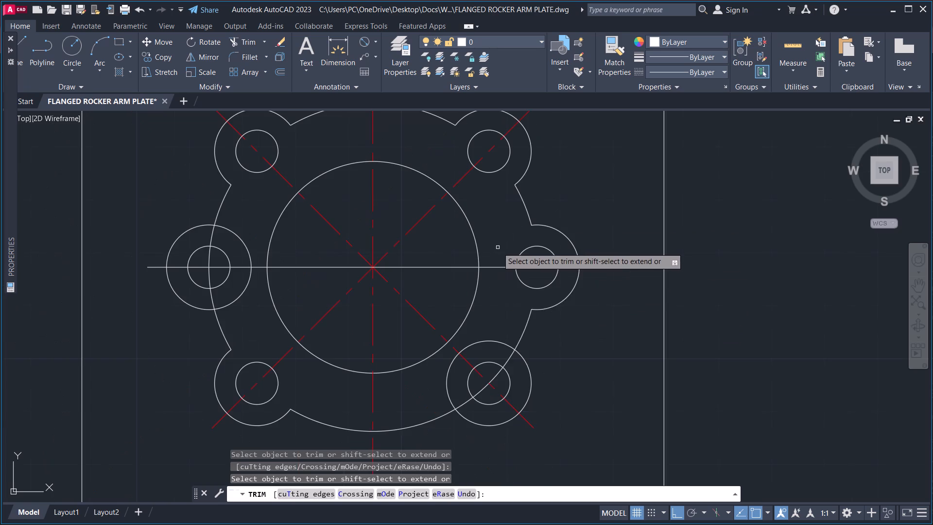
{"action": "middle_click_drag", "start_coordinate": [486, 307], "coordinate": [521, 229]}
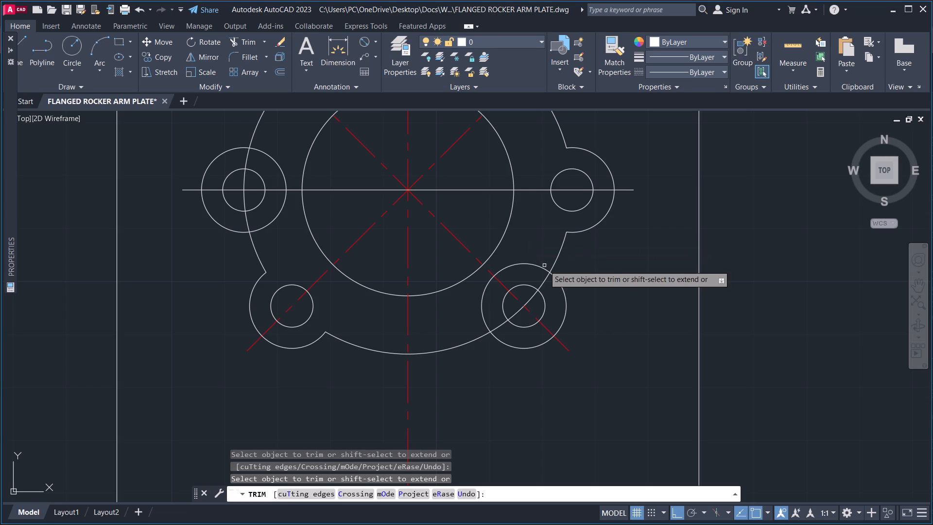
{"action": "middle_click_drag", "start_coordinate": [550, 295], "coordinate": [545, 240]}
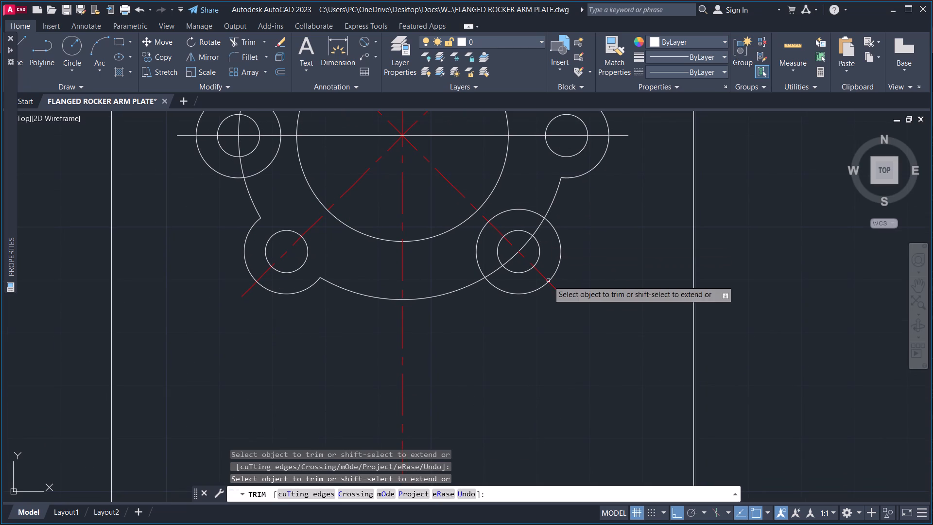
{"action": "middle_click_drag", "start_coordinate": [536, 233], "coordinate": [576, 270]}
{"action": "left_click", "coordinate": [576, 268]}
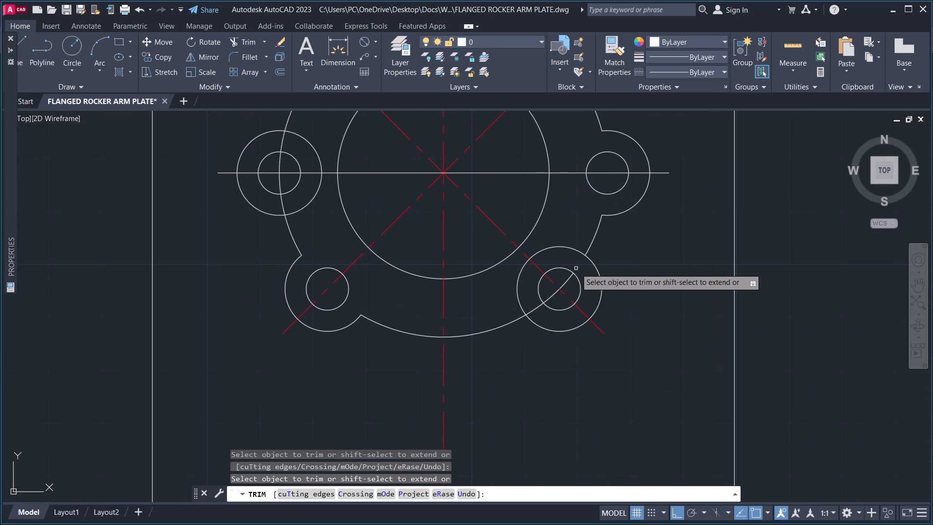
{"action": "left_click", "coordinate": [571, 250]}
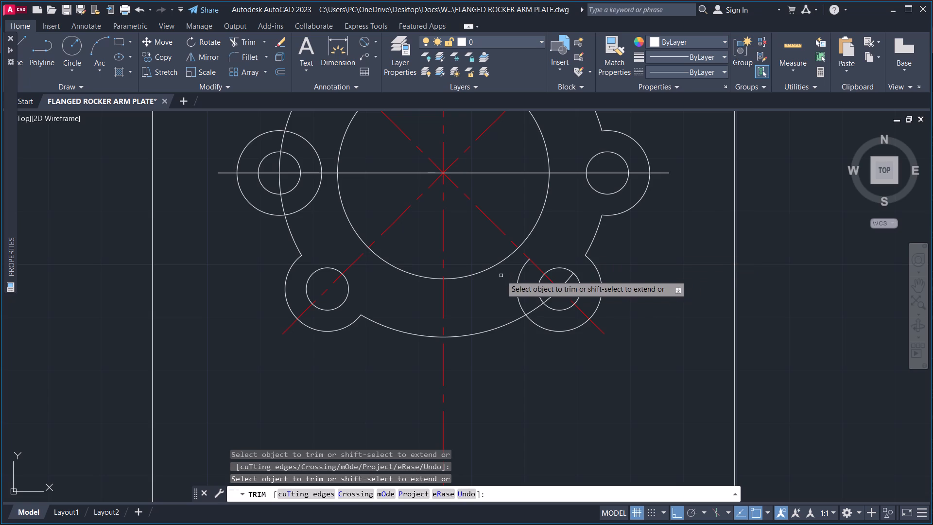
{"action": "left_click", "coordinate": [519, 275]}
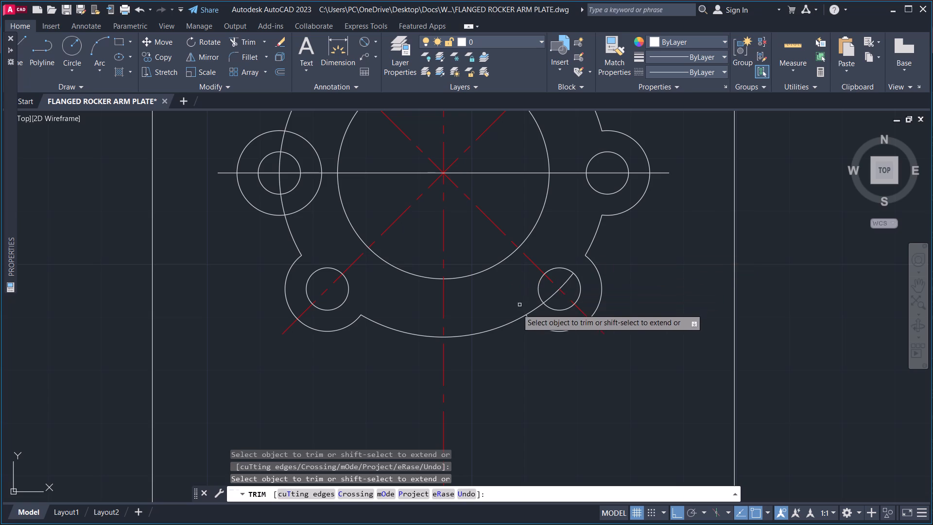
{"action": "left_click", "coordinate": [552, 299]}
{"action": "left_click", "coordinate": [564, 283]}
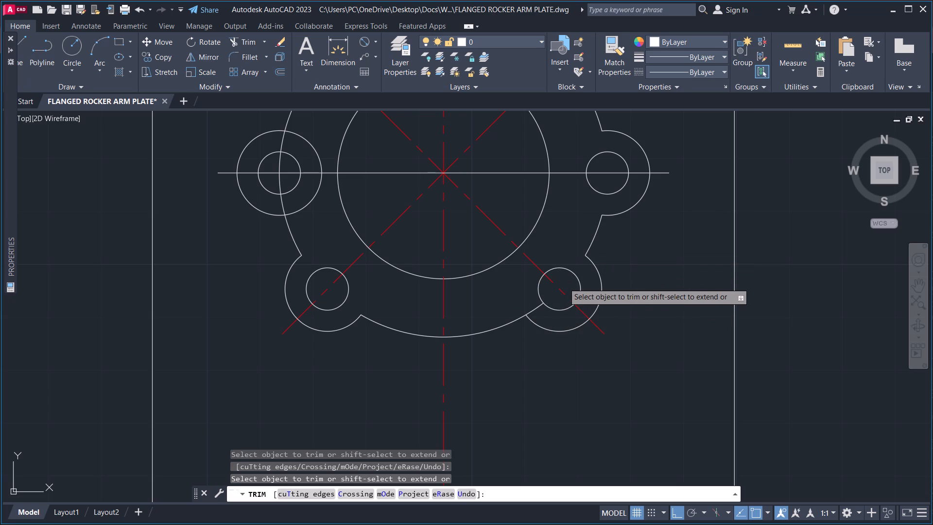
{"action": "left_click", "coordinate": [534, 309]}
Examine the left boss and hole where the large outer circle passes through them.
{"action": "middle_click_drag", "start_coordinate": [475, 302], "coordinate": [548, 316]}
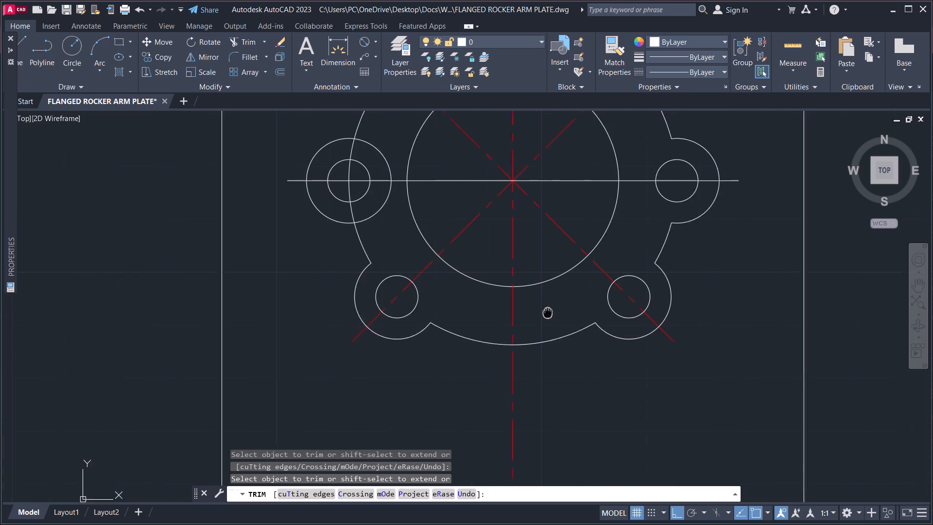
{"action": "middle_click_drag", "start_coordinate": [548, 316], "coordinate": [548, 317]}
{"action": "scroll", "coordinate": [548, 317], "scroll_direction": "down", "scroll_amount": 1}
{"action": "middle_click_drag", "start_coordinate": [548, 317], "coordinate": [522, 353]}
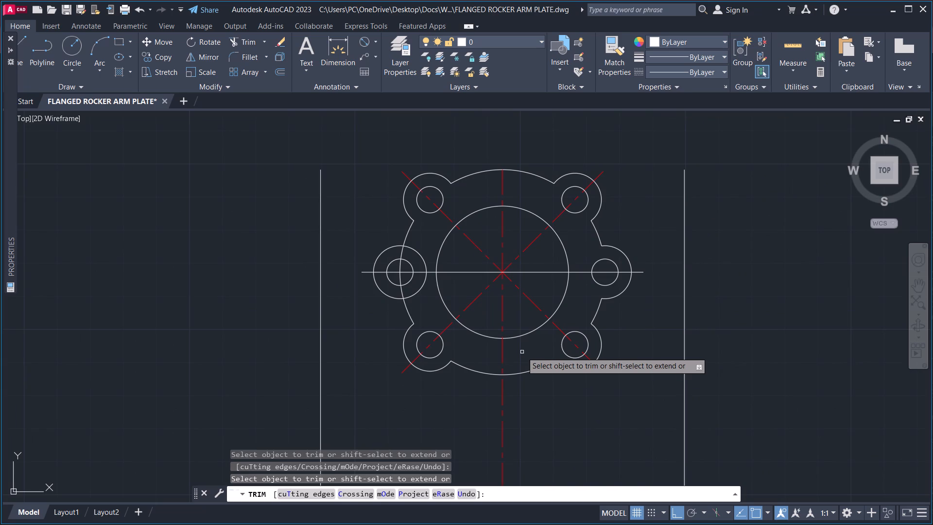
{"action": "middle_click_drag", "start_coordinate": [424, 332], "coordinate": [440, 348]}
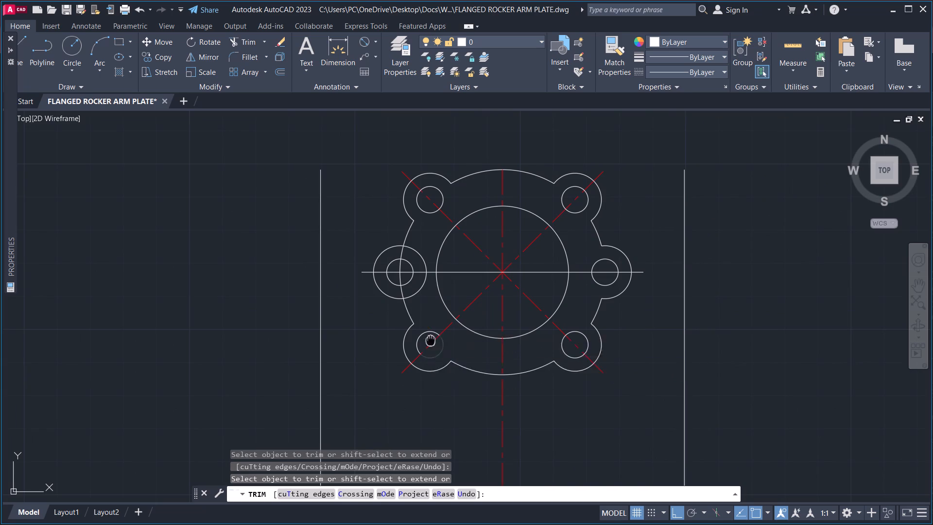
{"action": "middle_click_drag", "start_coordinate": [440, 348], "coordinate": [468, 362]}
{"action": "scroll", "coordinate": [460, 303], "scroll_direction": "up", "scroll_amount": 1}
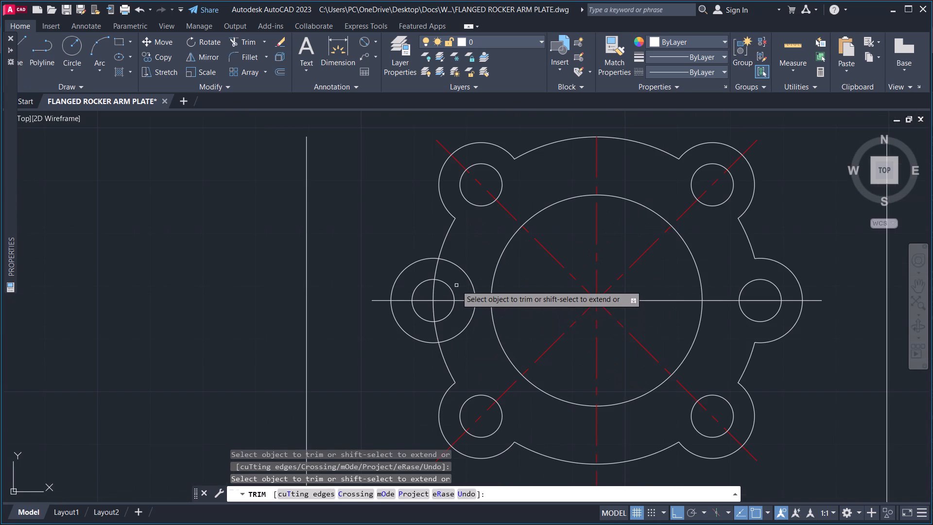
{"action": "scroll", "coordinate": [456, 285], "scroll_direction": "up", "scroll_amount": 1}
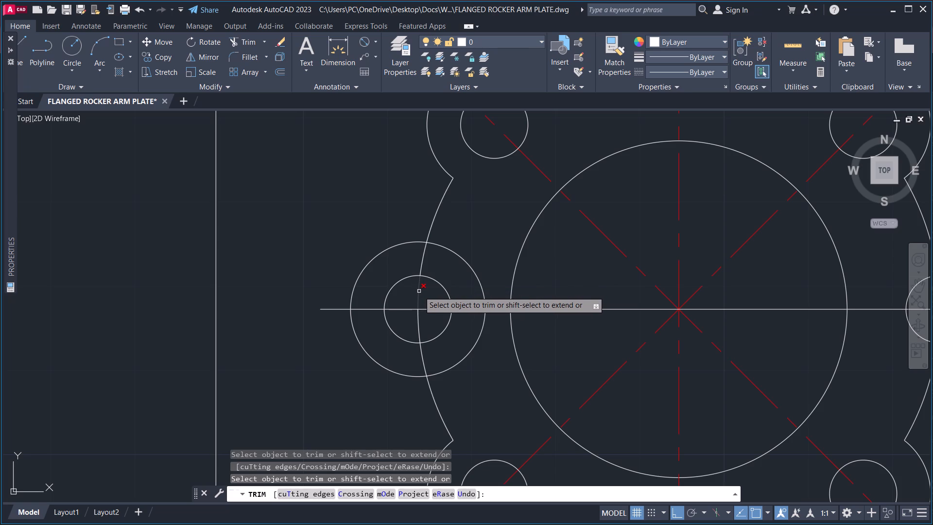
{"action": "middle_click_drag", "start_coordinate": [463, 347], "coordinate": [461, 299]}
{"action": "scroll", "coordinate": [460, 265], "scroll_direction": "down", "scroll_amount": 1}
{"action": "middle_click_drag", "start_coordinate": [459, 270], "coordinate": [438, 319]}
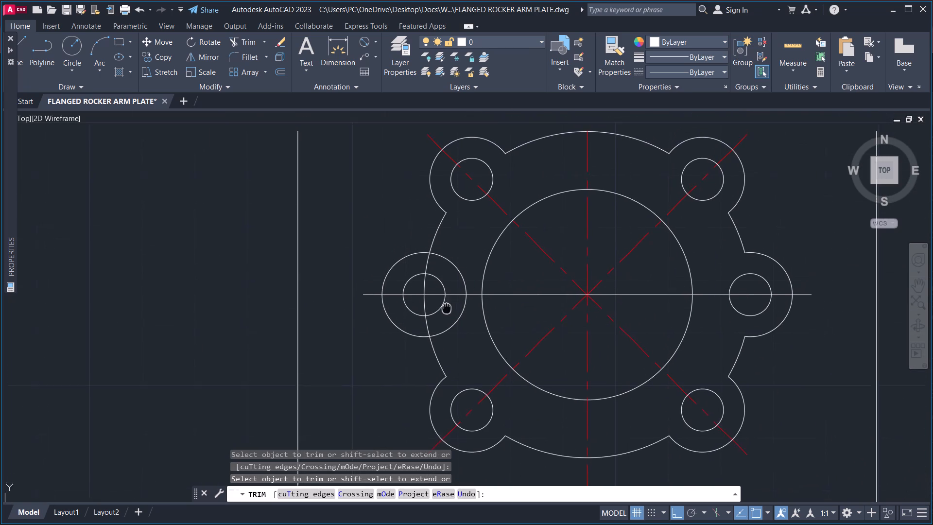
{"action": "middle_click_drag", "start_coordinate": [438, 319], "coordinate": [431, 324]}
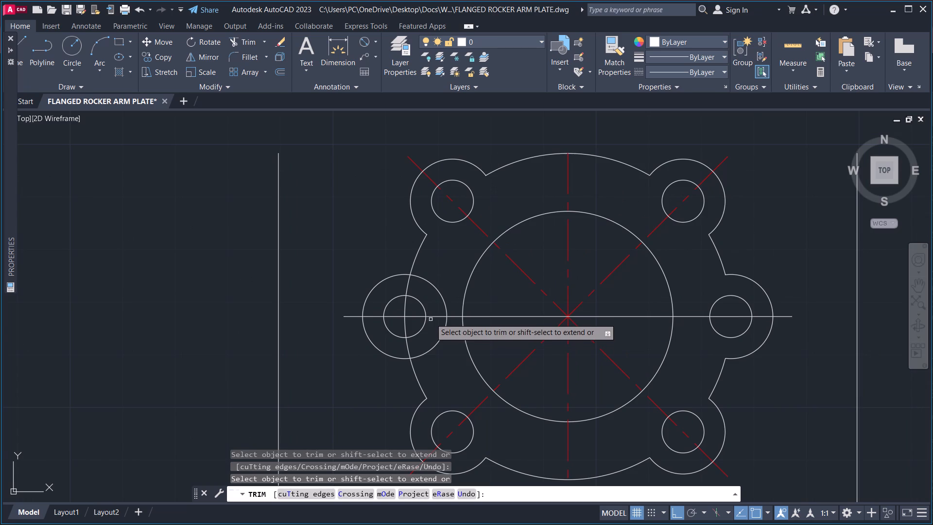
{"action": "middle_click_drag", "start_coordinate": [446, 367], "coordinate": [447, 343]}
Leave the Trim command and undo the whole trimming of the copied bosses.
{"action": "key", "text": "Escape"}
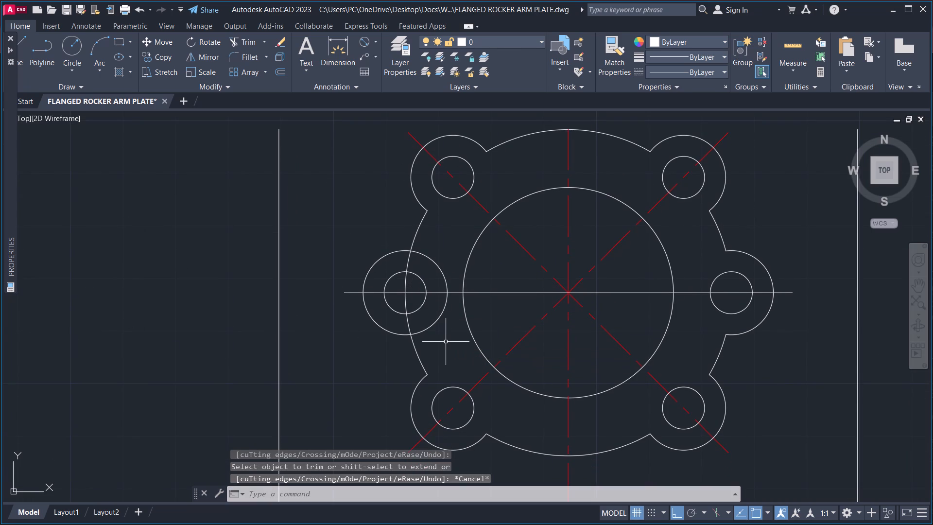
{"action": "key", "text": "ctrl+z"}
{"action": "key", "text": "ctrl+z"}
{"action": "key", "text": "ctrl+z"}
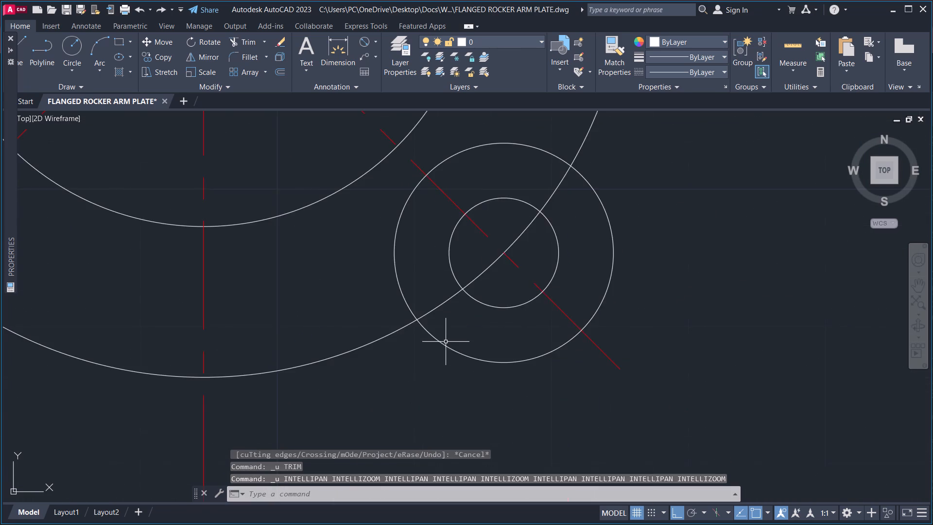
Undo the copying of the bosses and the lower-right hole's outer boss circle.
{"action": "key", "text": "ctrl+z"}
{"action": "key", "text": "ctrl+z"}
{"action": "key", "text": "ctrl+z"}
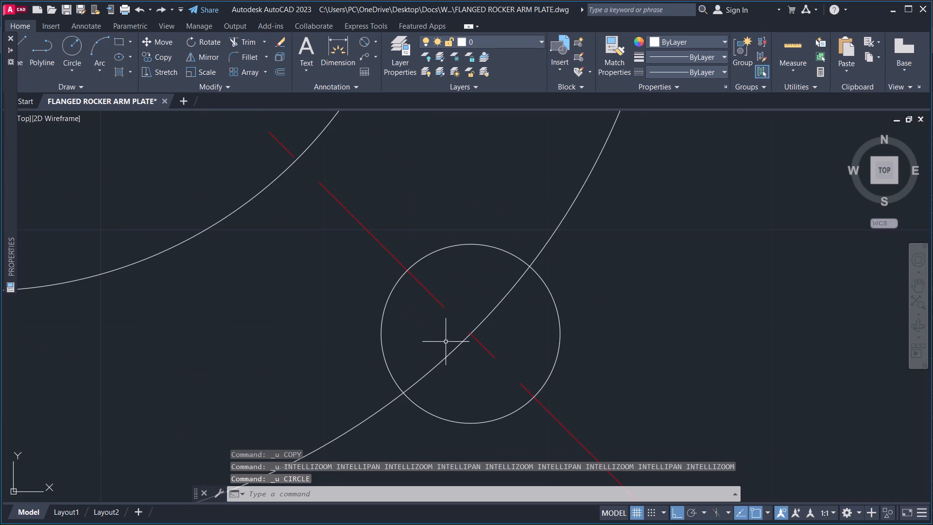
{"action": "scroll", "coordinate": [434, 264], "scroll_direction": "down", "scroll_amount": 4}
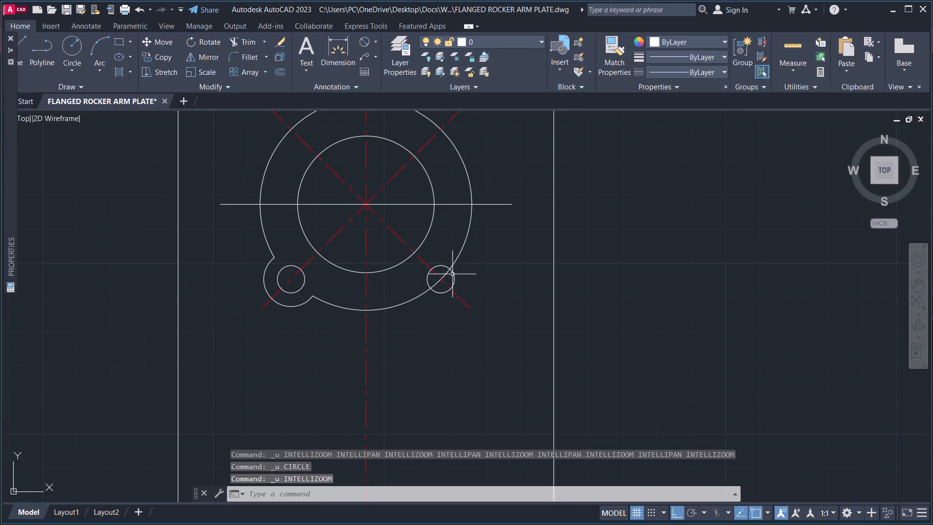
{"action": "middle_click_drag", "start_coordinate": [510, 287], "coordinate": [518, 288]}
{"action": "left_click", "coordinate": [161, 8]}
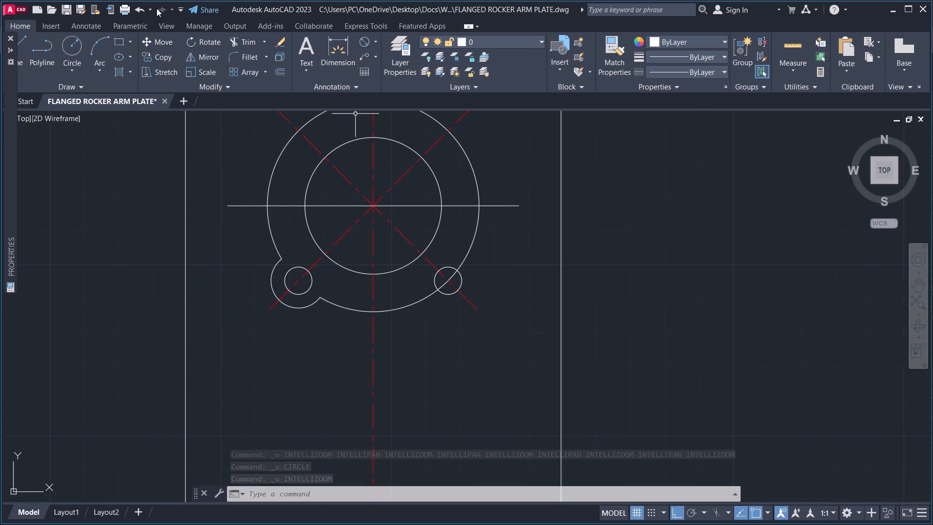
Draw a circle of radius 8 concentric with the hole on the lower-right diagonal centre line.
{"action": "middle_click_drag", "start_coordinate": [341, 207], "coordinate": [319, 277]}
{"action": "scroll", "coordinate": [348, 250], "scroll_direction": "up", "scroll_amount": 2}
{"action": "scroll", "coordinate": [348, 250], "scroll_direction": "down", "scroll_amount": 2}
{"action": "middle_click_drag", "start_coordinate": [444, 327], "coordinate": [403, 286]}
{"action": "scroll", "coordinate": [399, 307], "scroll_direction": "up", "scroll_amount": 2}
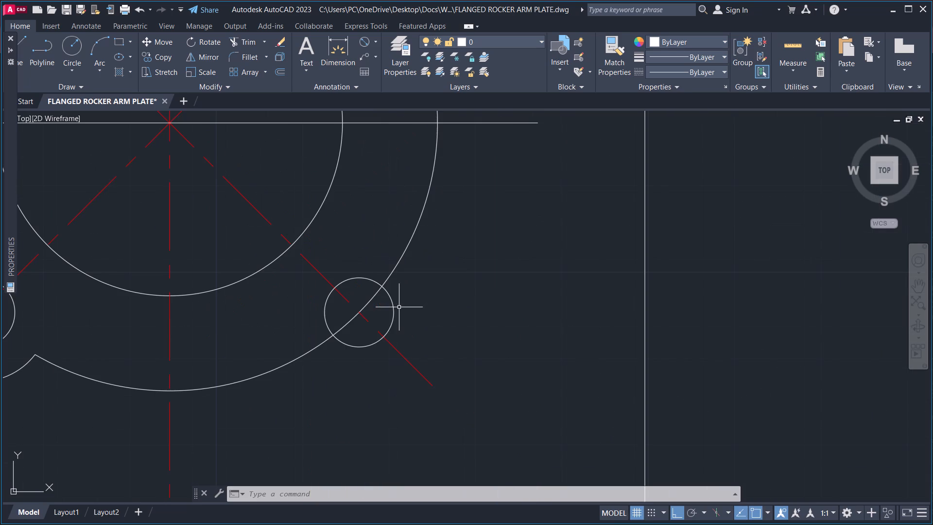
{"action": "type", "text": "C"}
{"action": "key", "text": "space"}
{"action": "left_click", "coordinate": [357, 312]}
{"action": "key", "text": "8"}
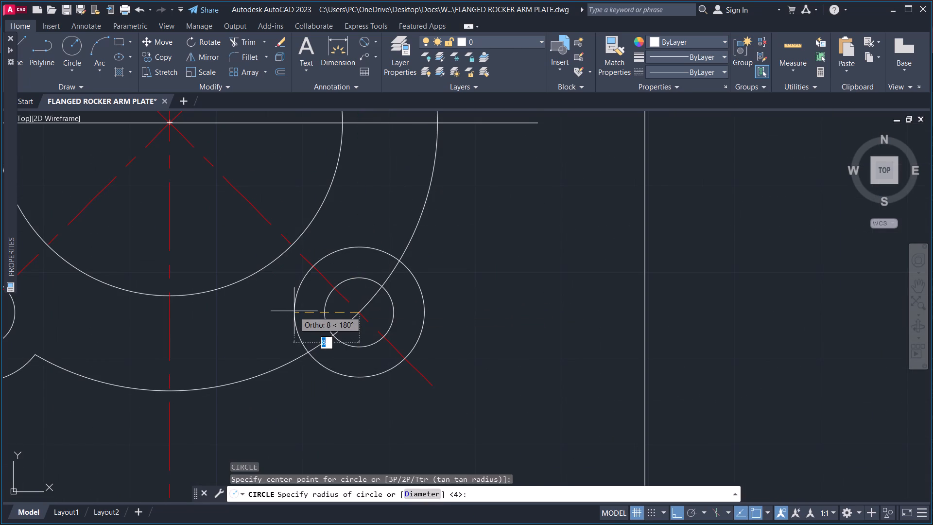
{"action": "key", "text": "Return"}
{"action": "middle_click_drag", "start_coordinate": [311, 340], "coordinate": [275, 368]}
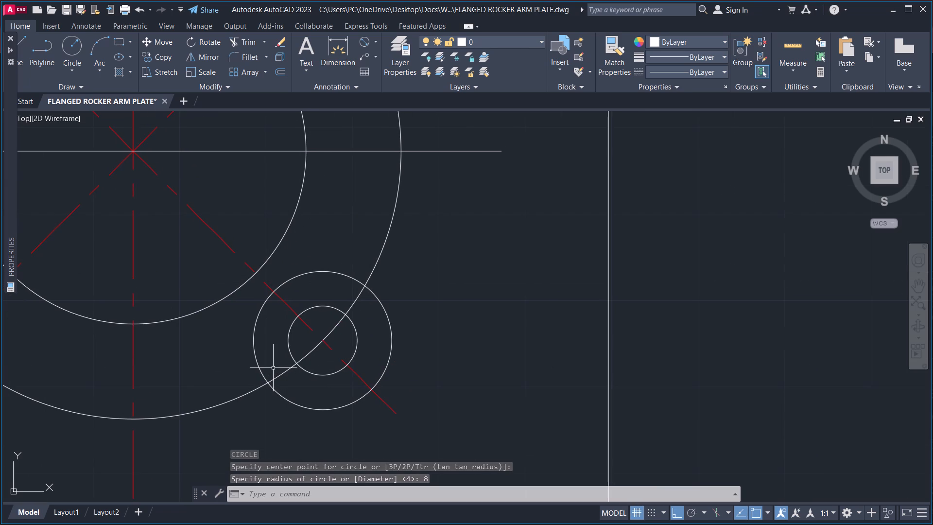
Save the drawing.
{"action": "key", "text": "ctrl+s"}
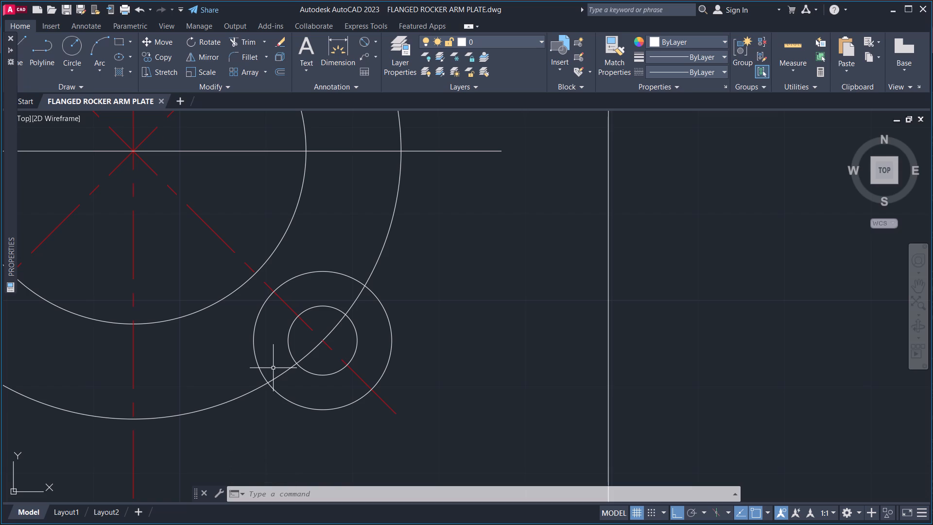
Copy the lower-right boss and hole circles by their centre to the outer circle's right intersection with the horizontal centre line.
{"action": "middle_click_drag", "start_coordinate": [535, 285], "coordinate": [570, 285]}
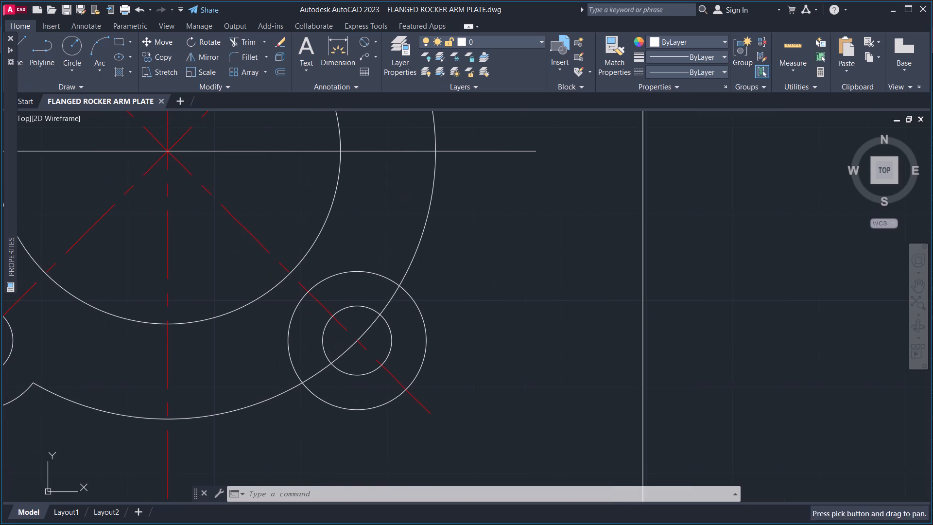
{"action": "left_click_drag", "start_coordinate": [452, 321], "coordinate": [439, 326]}
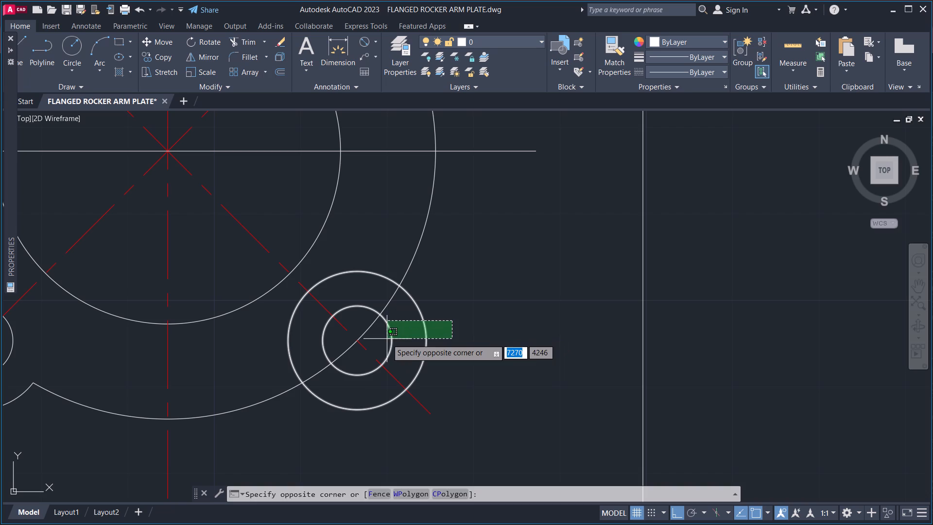
{"action": "left_click", "coordinate": [387, 339]}
{"action": "key", "text": "c"}
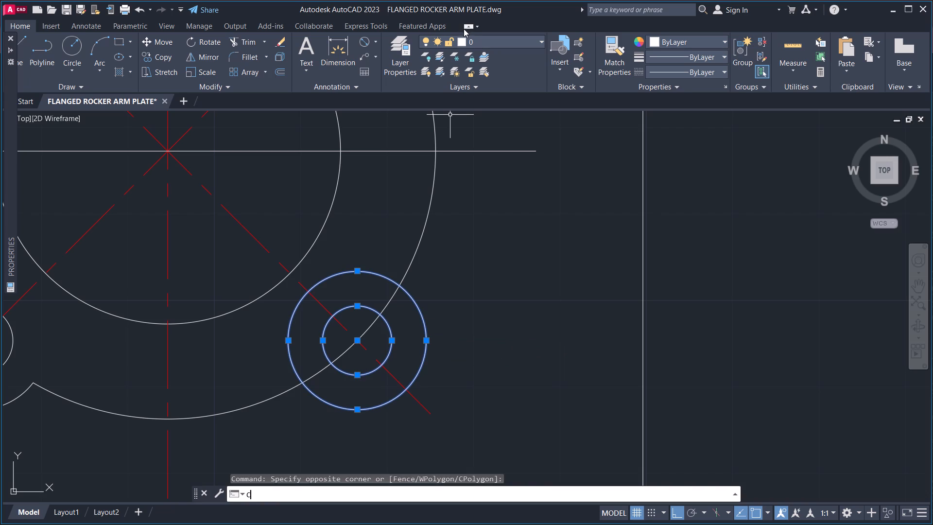
{"action": "key", "text": "p"}
{"action": "key", "text": "space"}
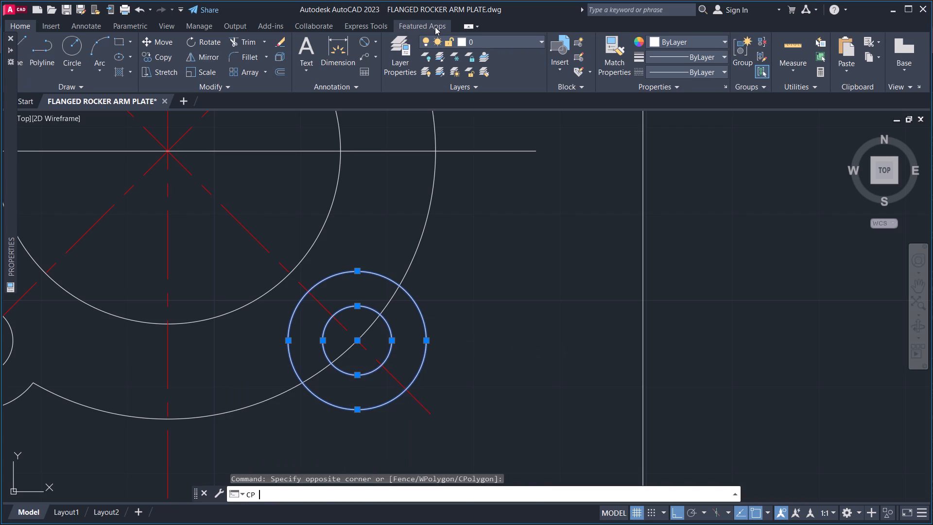
{"action": "left_click", "coordinate": [359, 342]}
{"action": "scroll", "coordinate": [422, 275], "scroll_direction": "down", "scroll_amount": 2}
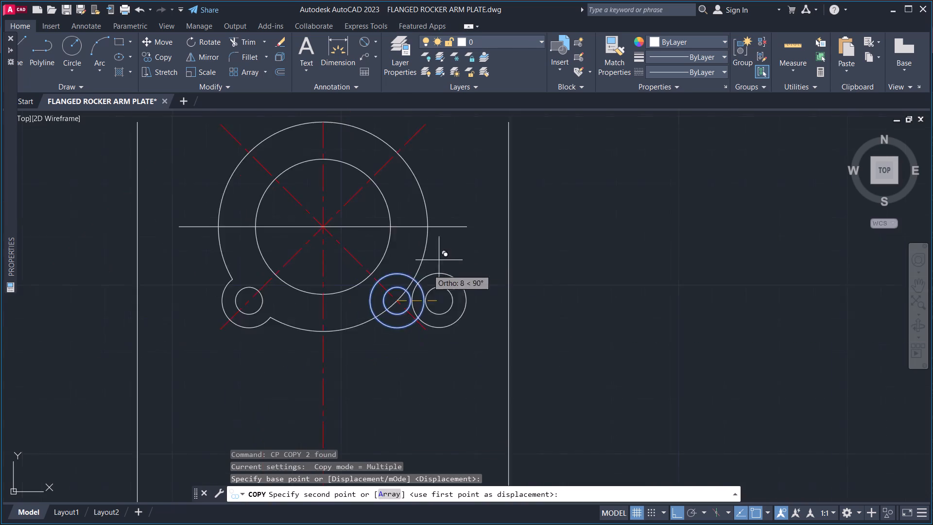
{"action": "middle_click_drag", "start_coordinate": [439, 267], "coordinate": [383, 332]}
{"action": "scroll", "coordinate": [381, 303], "scroll_direction": "up", "scroll_amount": 4}
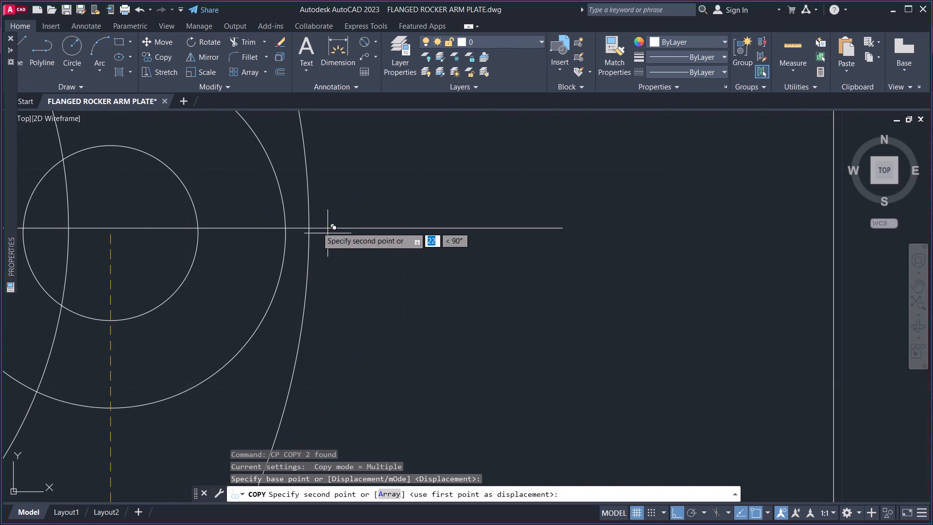
{"action": "left_click", "coordinate": [309, 227]}
Place further copies where the outer circle meets the upper-right and upper-left diagonals and the horizontal line's left side, and finish copying.
{"action": "scroll", "coordinate": [326, 209], "scroll_direction": "down", "scroll_amount": 3}
{"action": "middle_click_drag", "start_coordinate": [338, 200], "coordinate": [367, 300]}
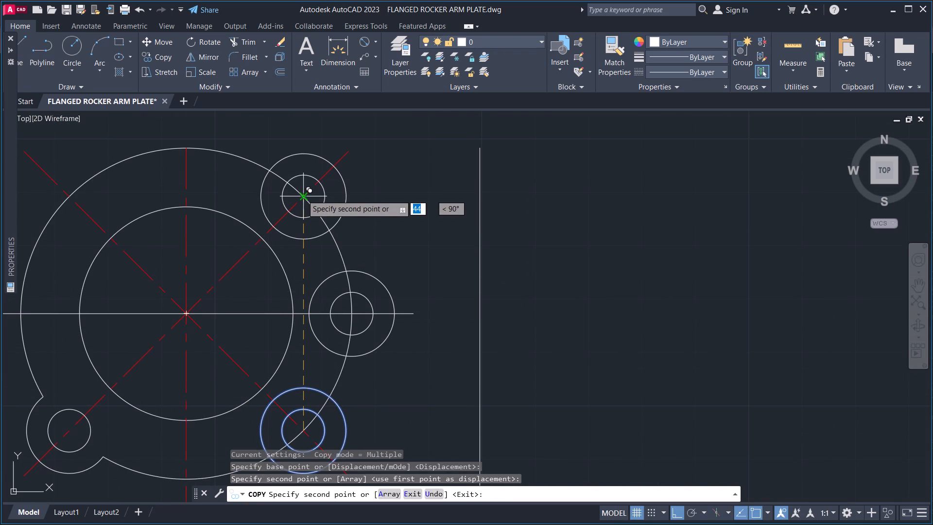
{"action": "left_click", "coordinate": [302, 195]}
{"action": "middle_click_drag", "start_coordinate": [240, 196], "coordinate": [405, 235]}
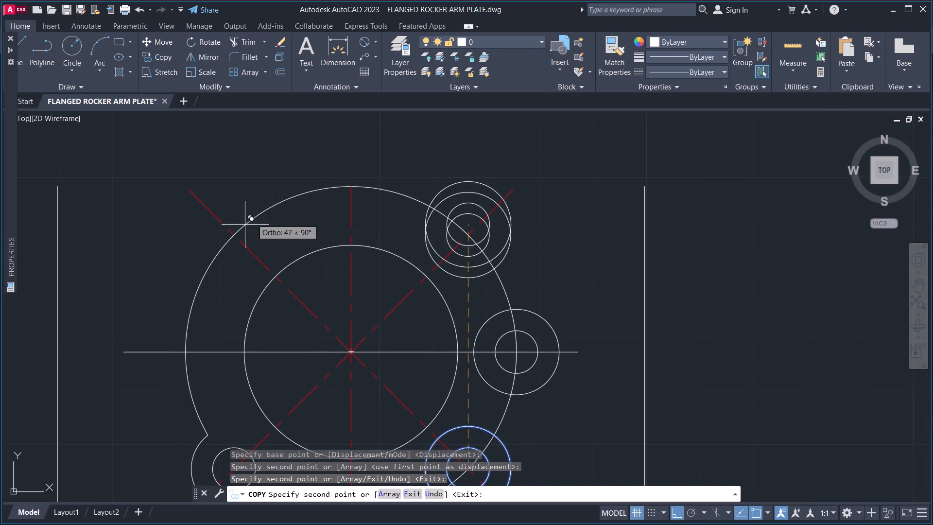
{"action": "left_click", "coordinate": [233, 234]}
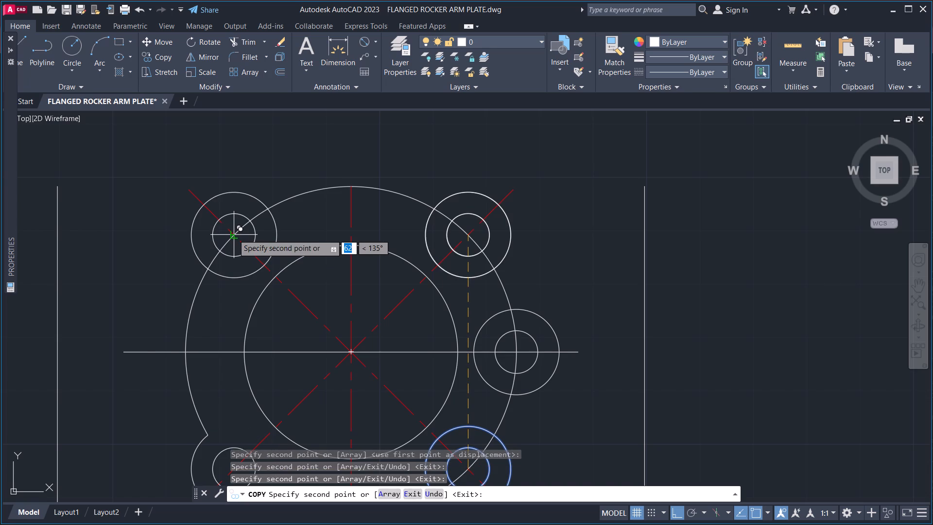
{"action": "left_click", "coordinate": [186, 349]}
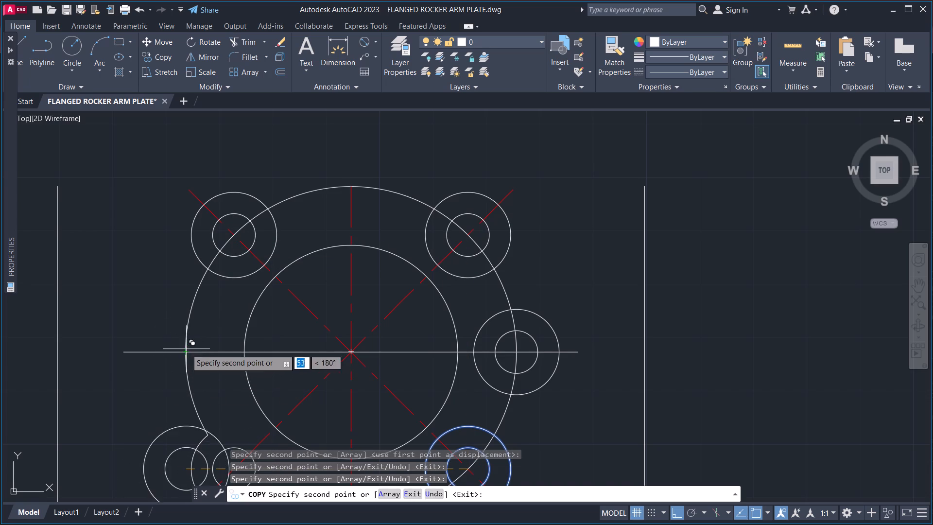
{"action": "scroll", "coordinate": [142, 298], "scroll_direction": "down", "scroll_amount": 2}
{"action": "middle_click_drag", "start_coordinate": [142, 298], "coordinate": [187, 253]}
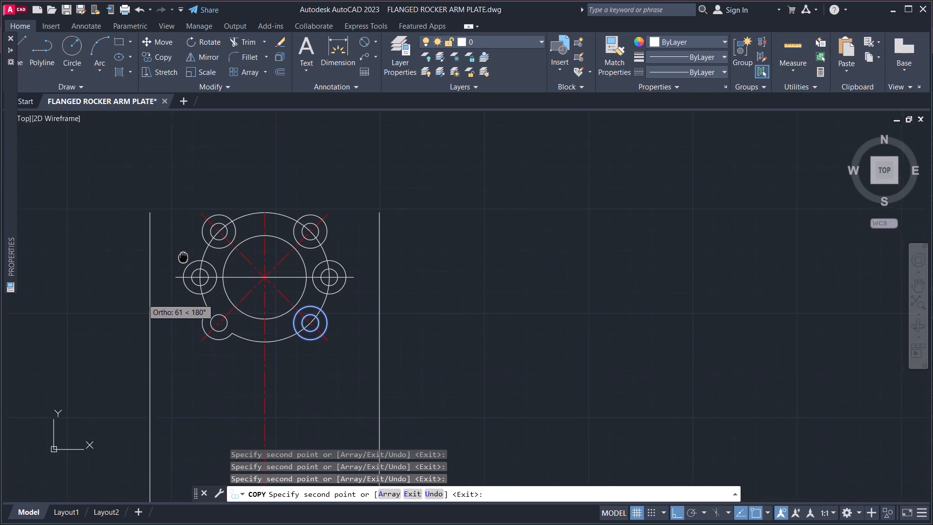
{"action": "middle_click_drag", "start_coordinate": [187, 253], "coordinate": [190, 251]}
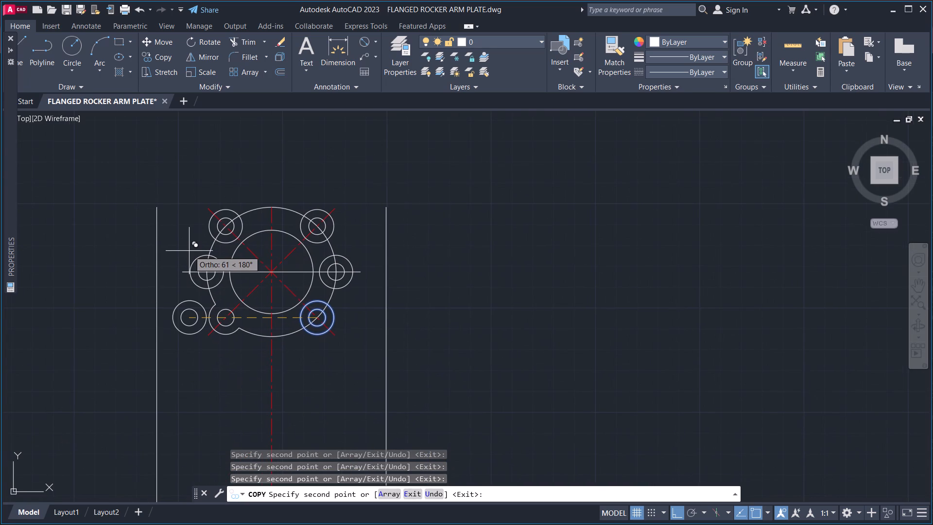
{"action": "key", "text": "Escape"}
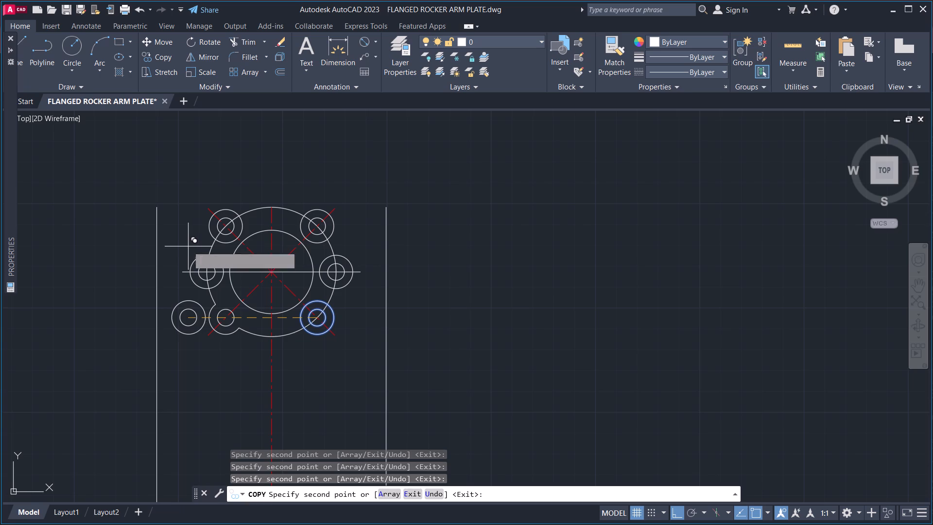
{"action": "key", "text": "Escape"}
{"action": "key", "text": "Escape"}
{"action": "key", "text": "Escape"}
Move the horizontal centre line through the flange onto layer 1.
{"action": "scroll", "coordinate": [208, 261], "scroll_direction": "up", "scroll_amount": 3}
{"action": "middle_click_drag", "start_coordinate": [220, 259], "coordinate": [252, 276]}
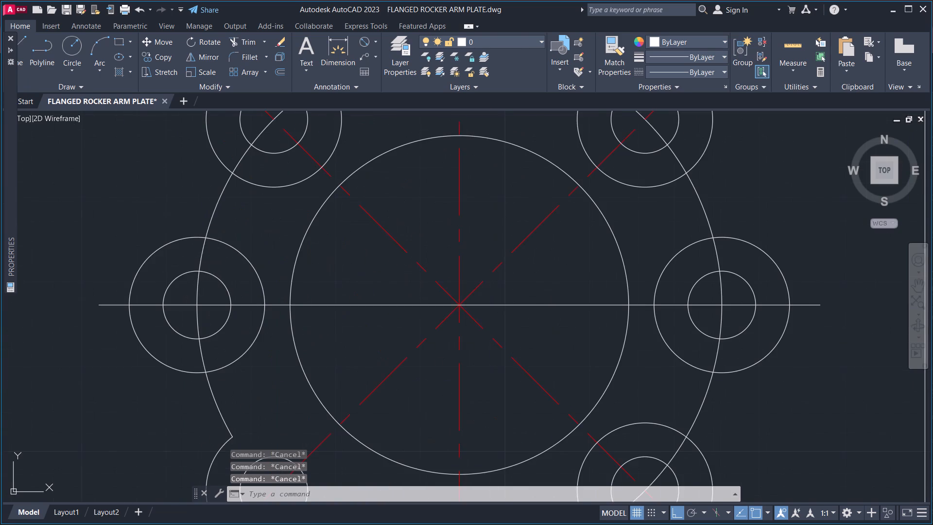
{"action": "middle_click_drag", "start_coordinate": [252, 276], "coordinate": [279, 297]}
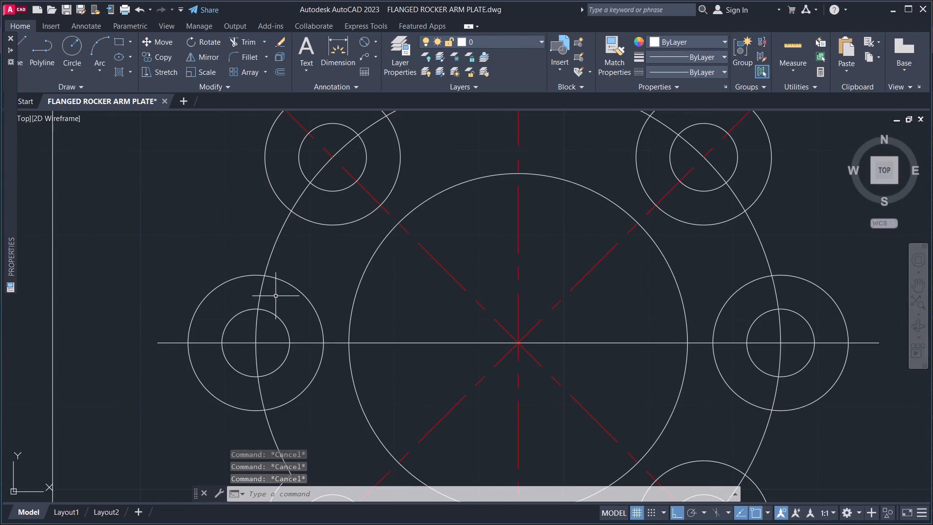
{"action": "scroll", "coordinate": [304, 295], "scroll_direction": "down", "scroll_amount": 2}
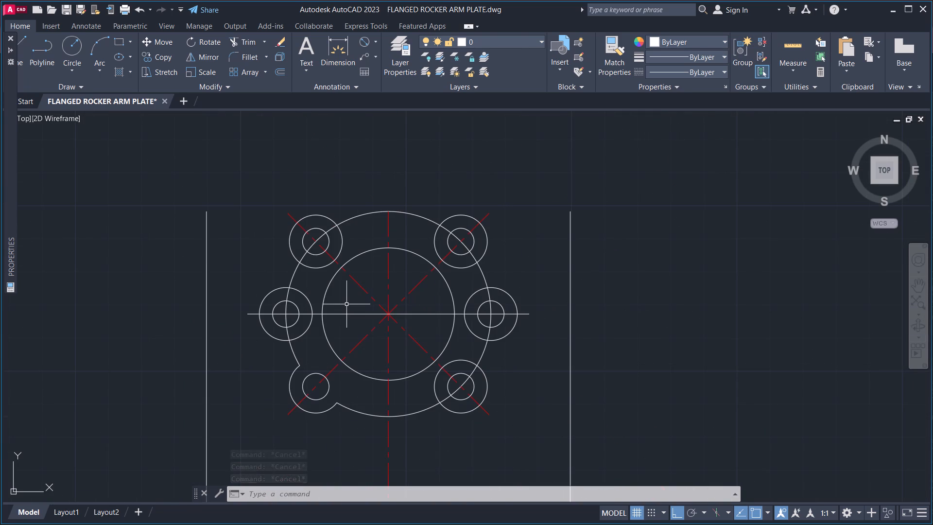
{"action": "left_click", "coordinate": [347, 307]}
{"action": "left_click", "coordinate": [345, 325]}
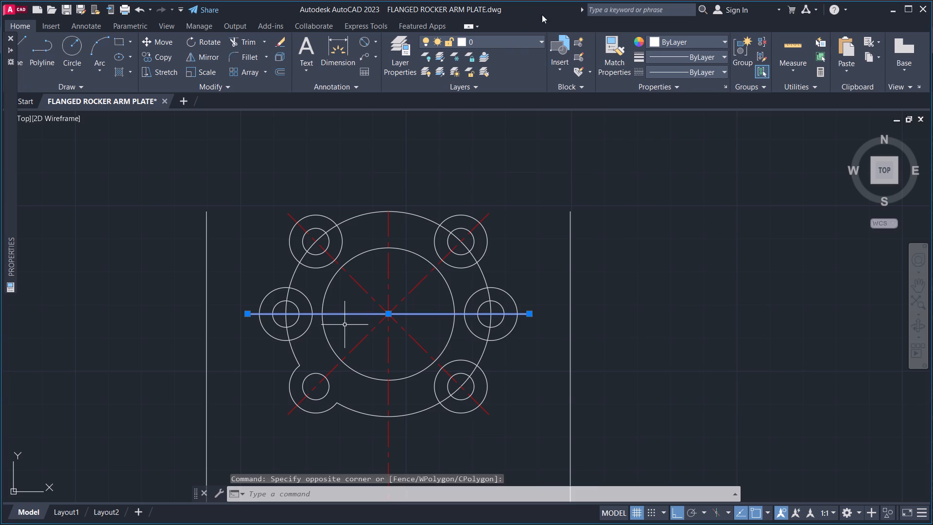
{"action": "left_click", "coordinate": [515, 35]}
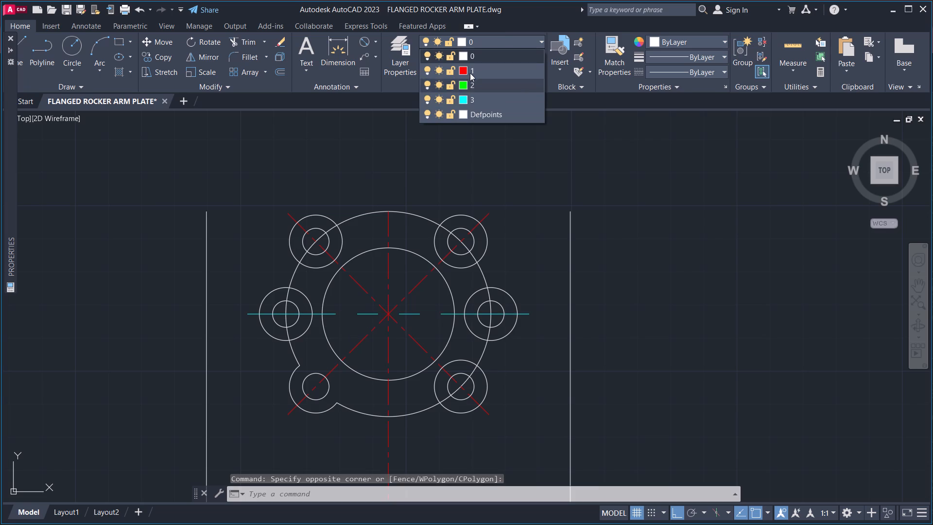
{"action": "left_click", "coordinate": [476, 70]}
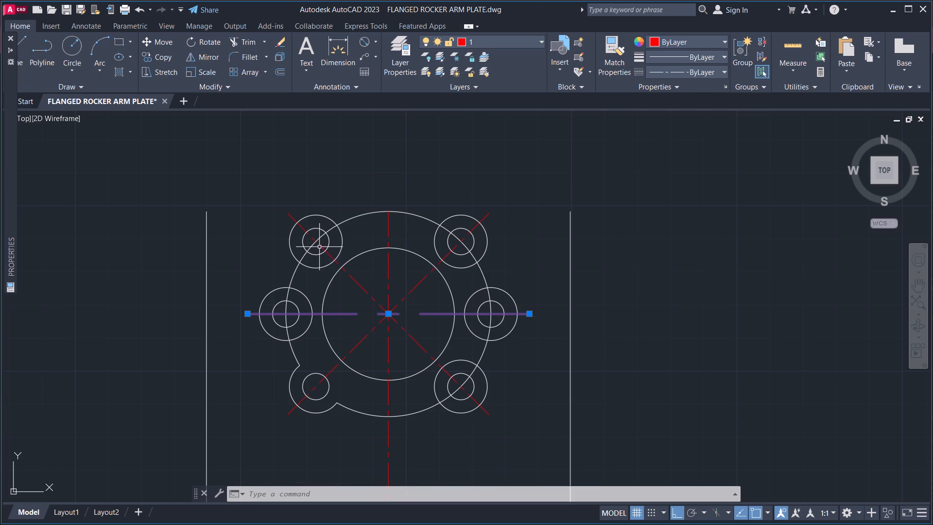
{"action": "scroll", "coordinate": [389, 266], "scroll_direction": "up", "scroll_amount": 2}
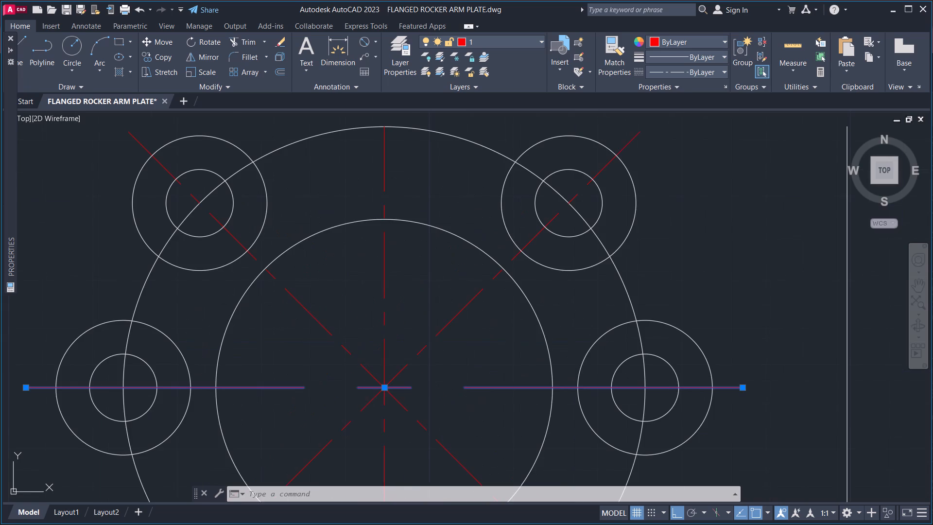
{"action": "middle_click_drag", "start_coordinate": [362, 294], "coordinate": [386, 270]}
{"action": "key", "text": "Escape"}
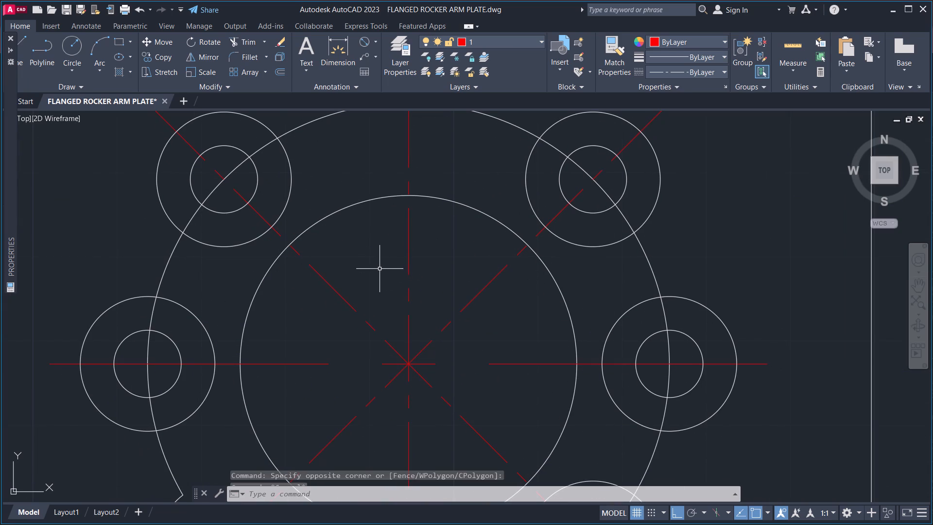
Trim the inner arc of the left boss on the horizontal centre line, inside the large outer circle.
{"action": "scroll", "coordinate": [332, 327], "scroll_direction": "down", "scroll_amount": 1}
{"action": "middle_click_drag", "start_coordinate": [324, 337], "coordinate": [345, 294]}
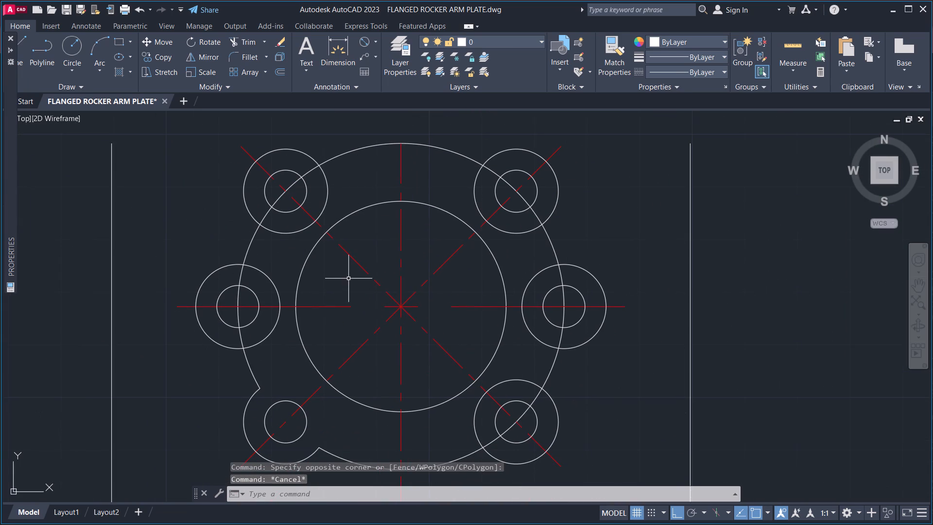
{"action": "middle_click_drag", "start_coordinate": [267, 290], "coordinate": [294, 263]}
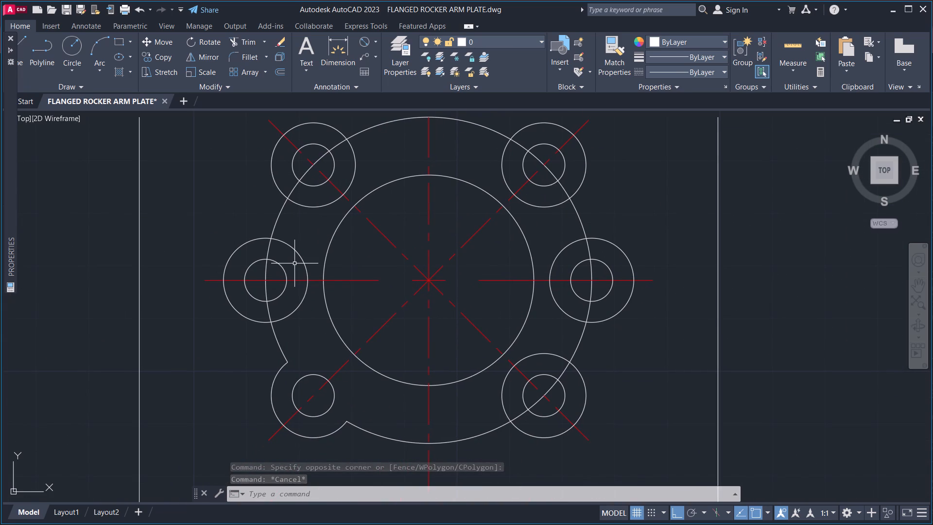
{"action": "type", "text": "TR"}
{"action": "key", "text": "space"}
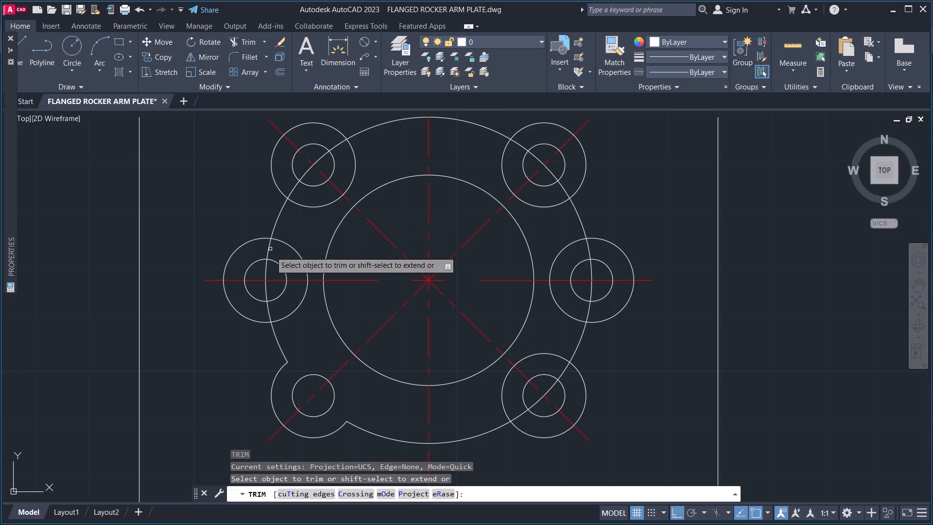
{"action": "left_click", "coordinate": [289, 242]}
{"action": "left_click", "coordinate": [289, 264]}
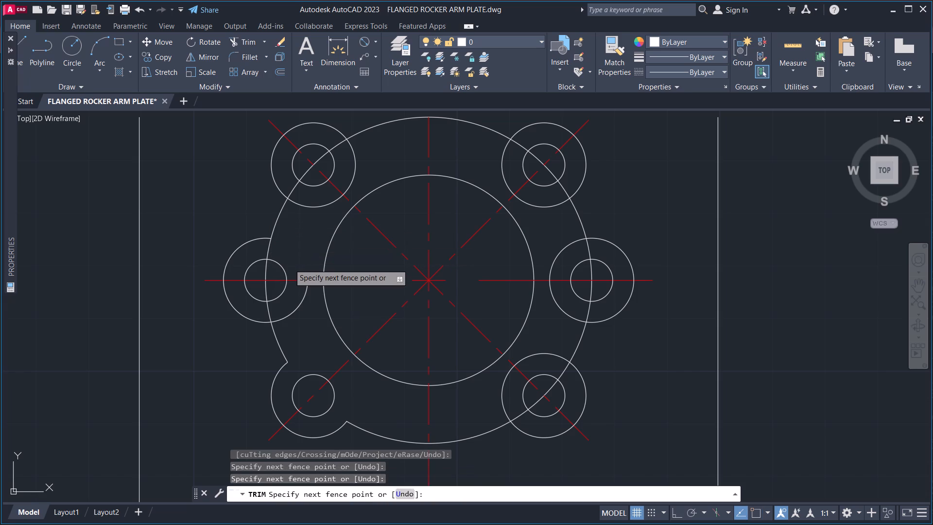
{"action": "left_click", "coordinate": [302, 304]}
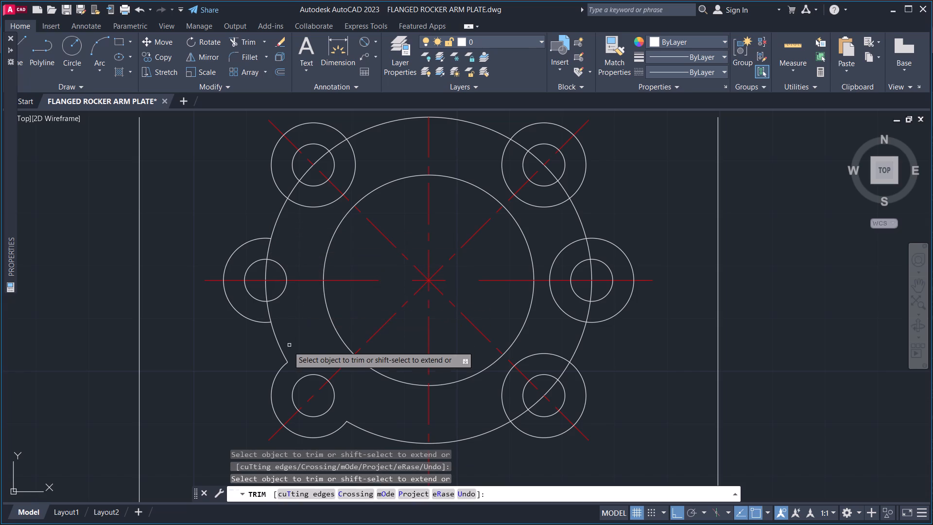
{"action": "middle_click_drag", "start_coordinate": [287, 324], "coordinate": [241, 320]}
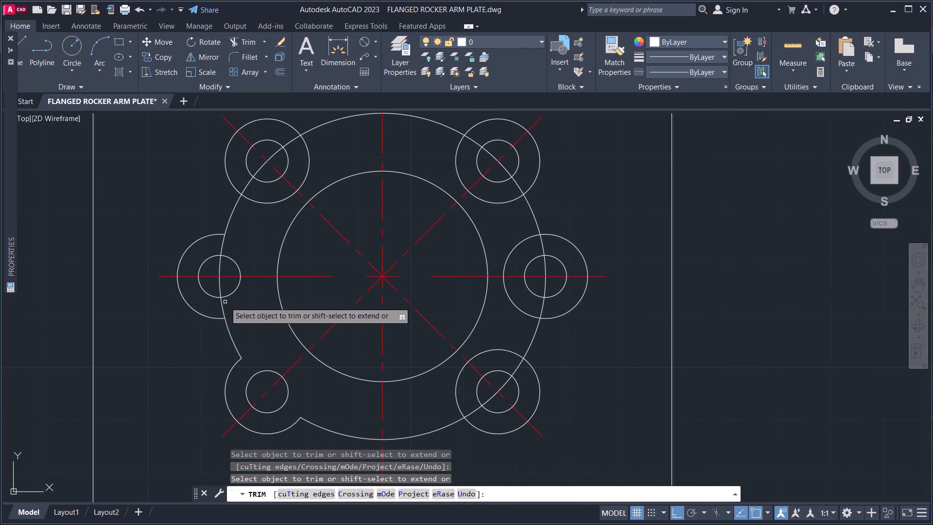
Trim the large outer circle inside the left boss, below and above its hole.
{"action": "left_click", "coordinate": [223, 306]}
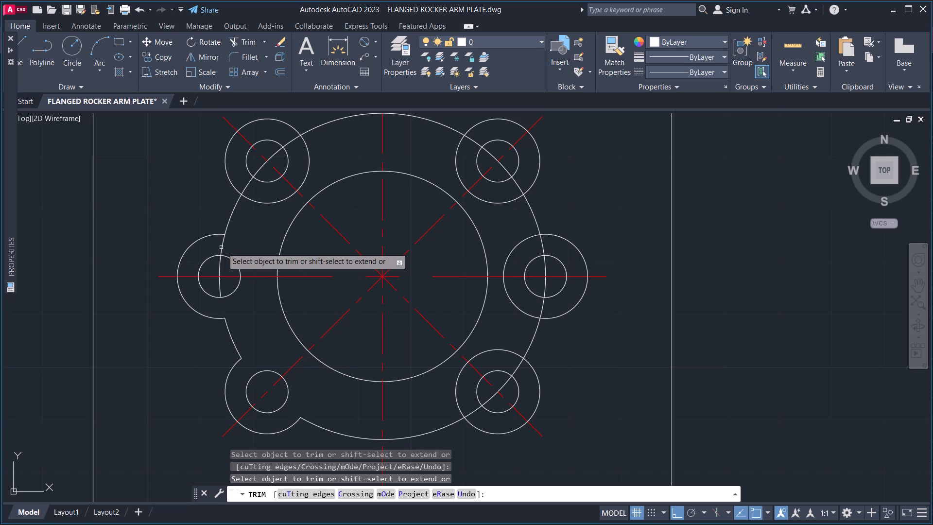
{"action": "left_click", "coordinate": [223, 247]}
Trim the outer circle inside the upper-left boss on both sides of the hole, and remove the boss's inner arc.
{"action": "left_click", "coordinate": [248, 187]}
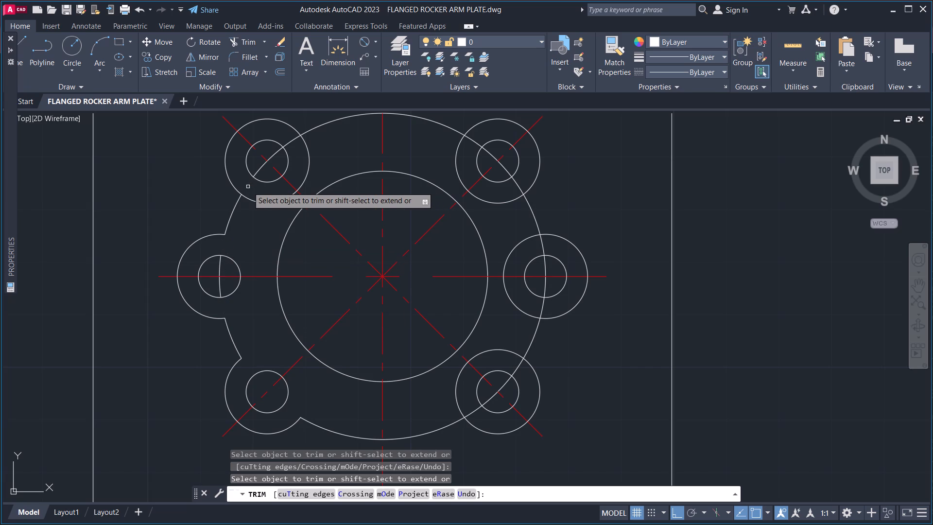
{"action": "left_click", "coordinate": [294, 141]}
{"action": "left_click", "coordinate": [311, 163]}
{"action": "left_click", "coordinate": [301, 165]}
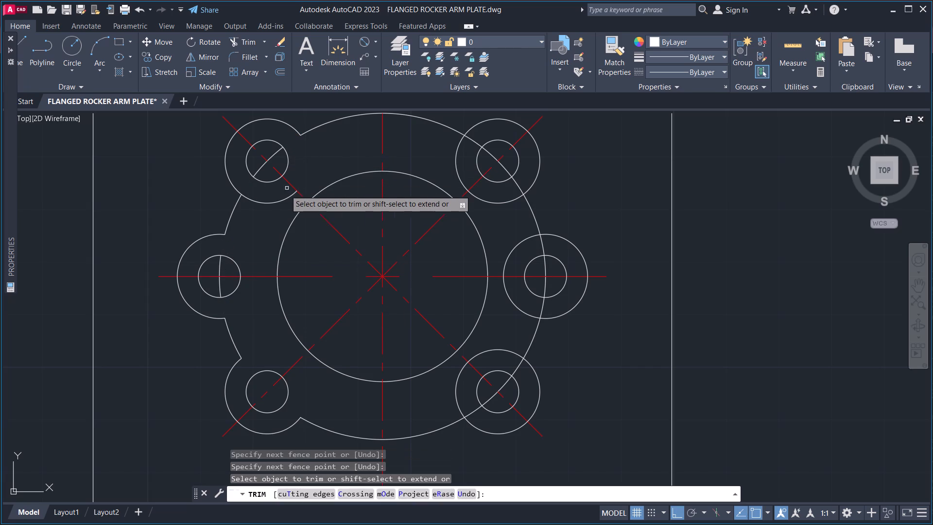
{"action": "left_click", "coordinate": [275, 201]}
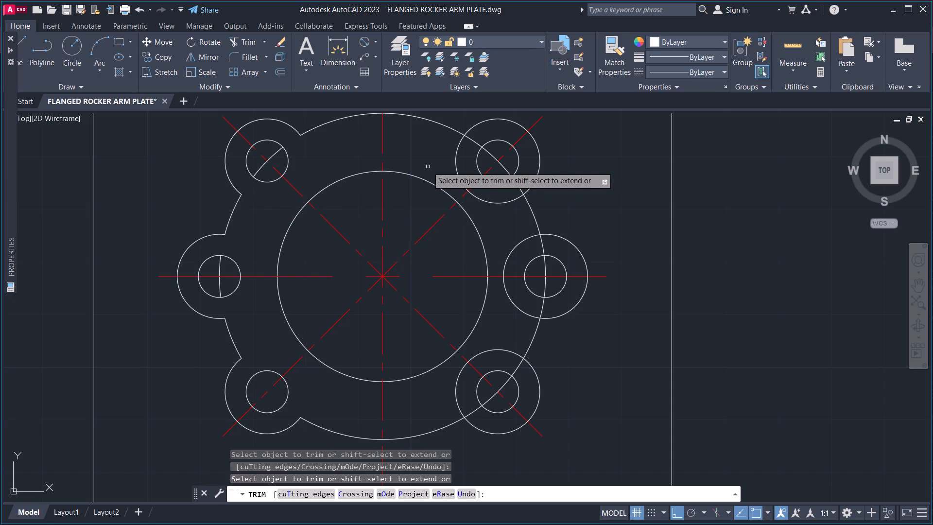
Trim the upper-right boss's inner arc and the outer circle's segments between that boss and its hole.
{"action": "left_click", "coordinate": [457, 161]}
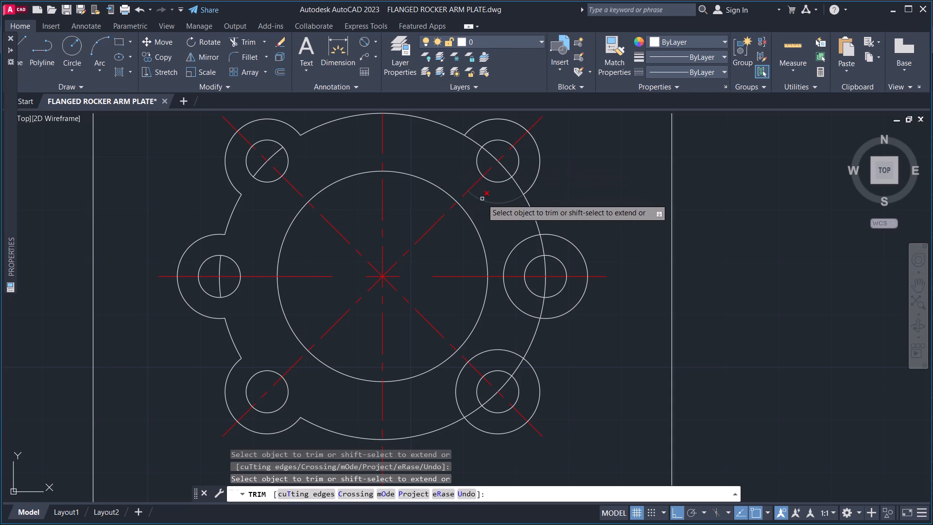
{"action": "left_click", "coordinate": [482, 199]}
{"action": "left_click", "coordinate": [516, 185]}
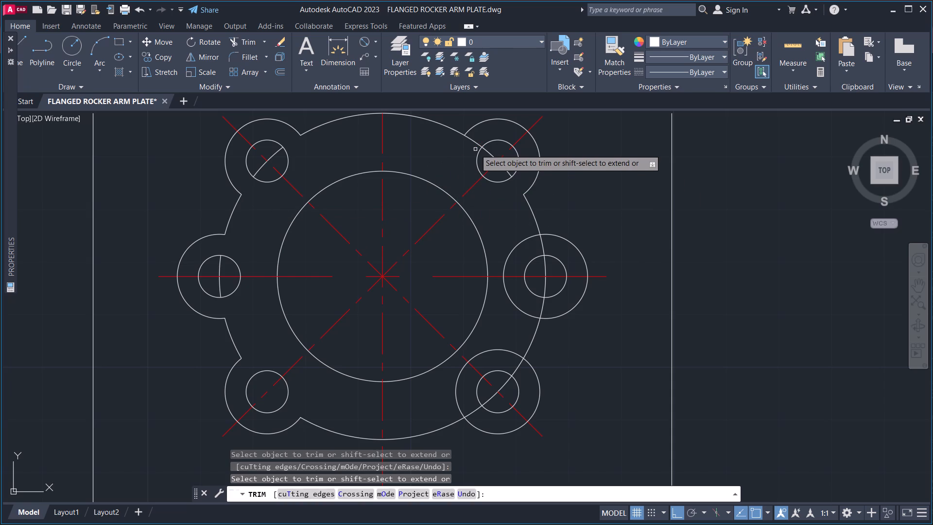
{"action": "left_click", "coordinate": [474, 142]}
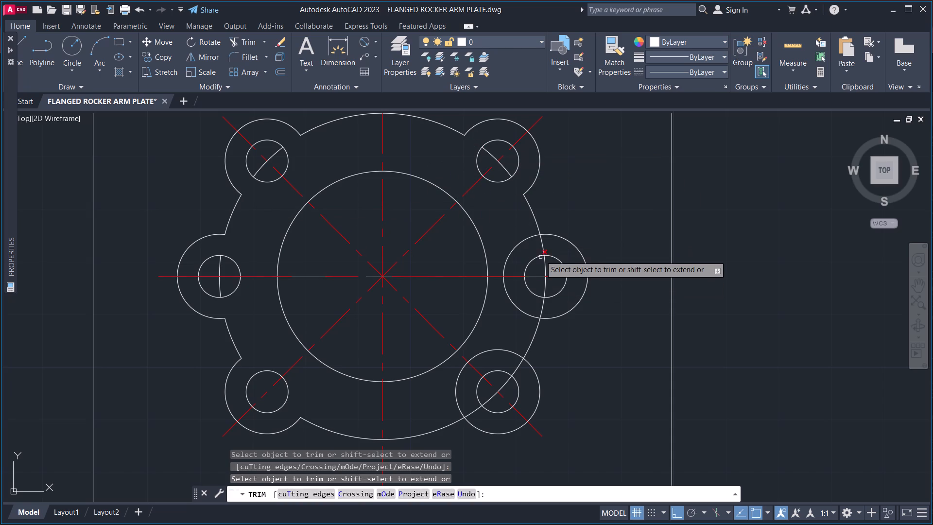
Trim the inner arc of the right boss on the horizontal centre line and the outer circle's segments above and below its hole.
{"action": "left_click", "coordinate": [529, 238]}
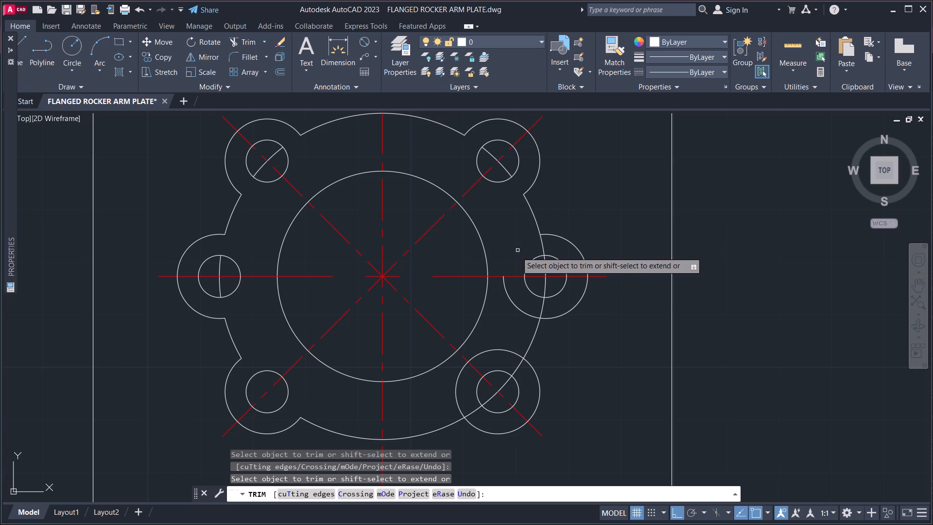
{"action": "left_click", "coordinate": [506, 292]}
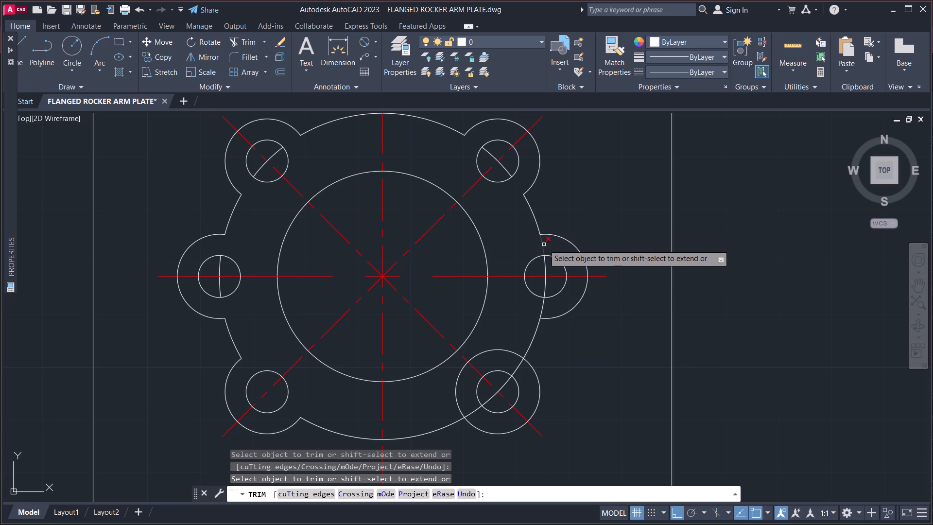
{"action": "left_click", "coordinate": [544, 245]}
{"action": "left_click", "coordinate": [542, 305]}
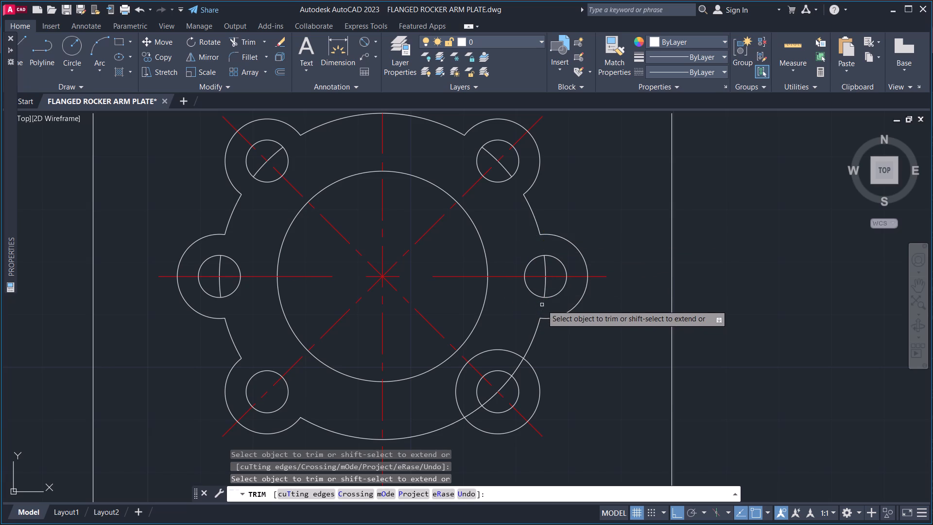
Trim the outer circle on both sides of the lower-right hole, remove that boss's inner arc, and finish trimming.
{"action": "left_click", "coordinate": [515, 368]}
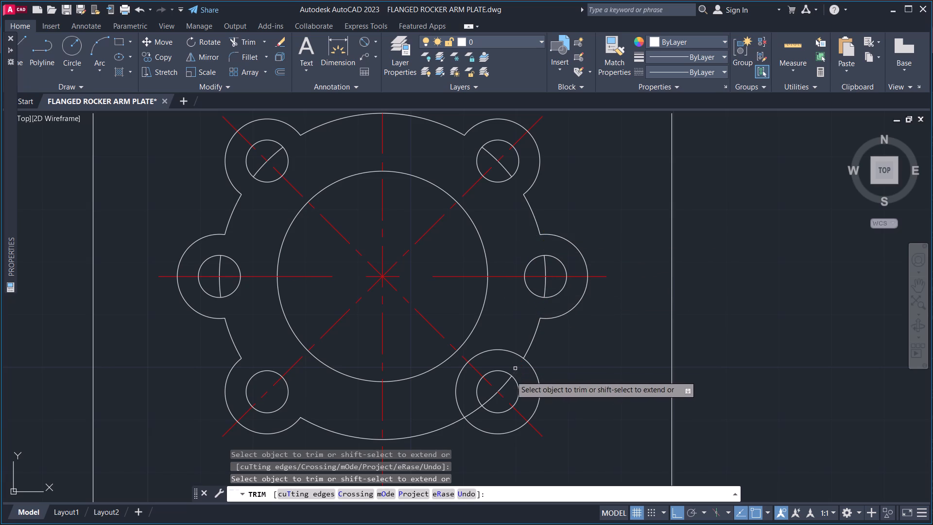
{"action": "left_click", "coordinate": [470, 415]}
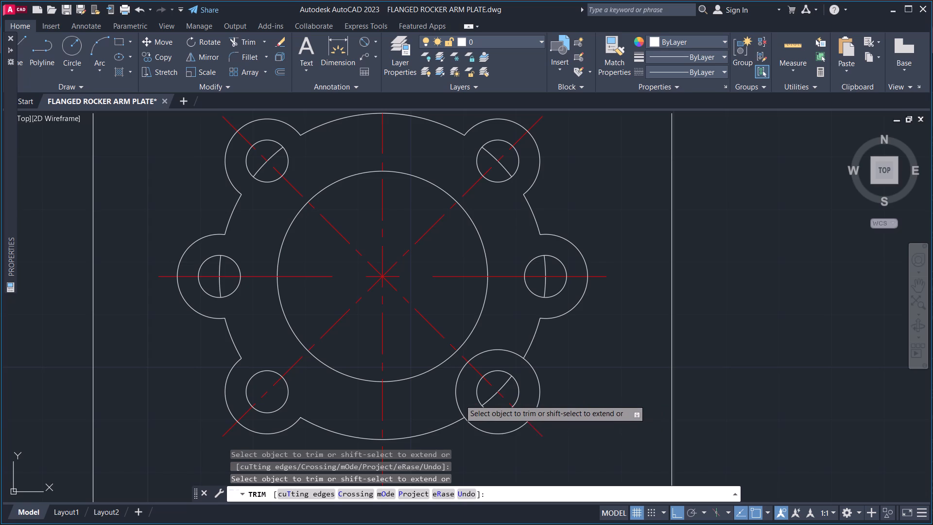
{"action": "left_click", "coordinate": [458, 398]}
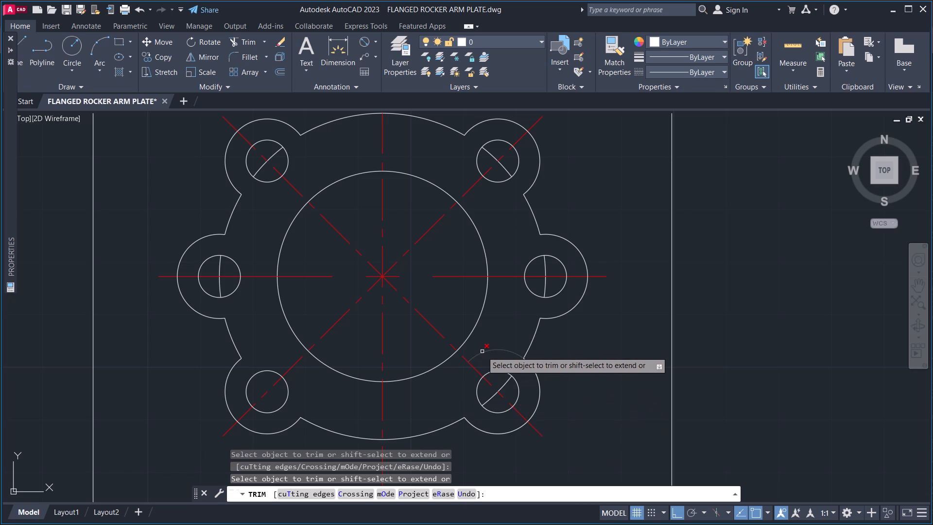
{"action": "left_click", "coordinate": [482, 351]}
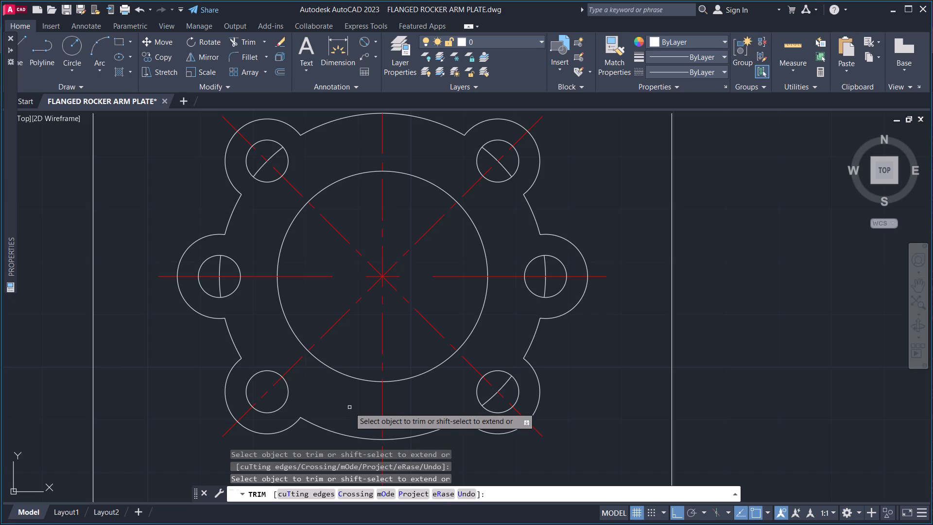
{"action": "key", "text": "Escape"}
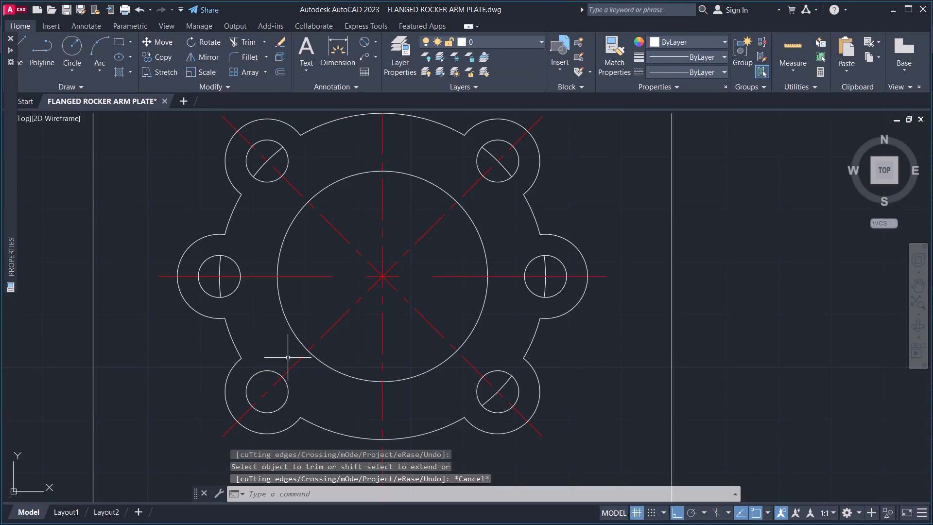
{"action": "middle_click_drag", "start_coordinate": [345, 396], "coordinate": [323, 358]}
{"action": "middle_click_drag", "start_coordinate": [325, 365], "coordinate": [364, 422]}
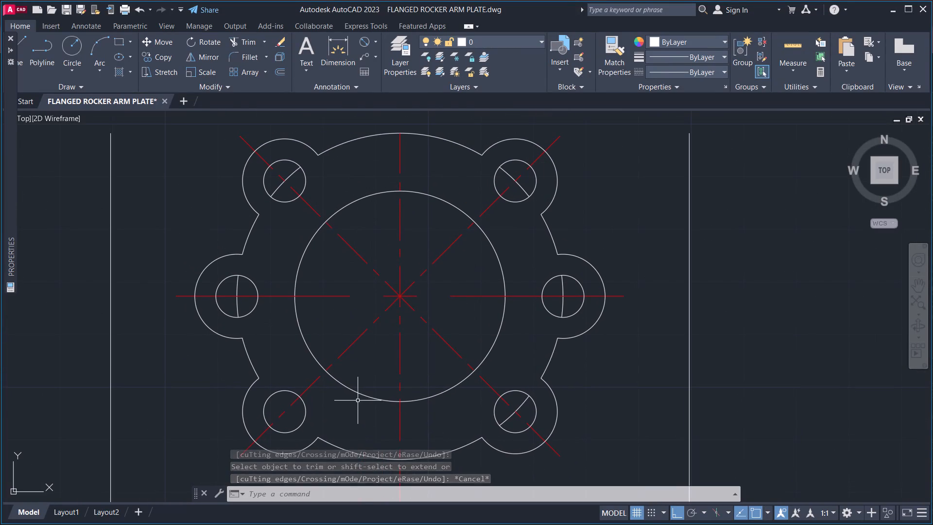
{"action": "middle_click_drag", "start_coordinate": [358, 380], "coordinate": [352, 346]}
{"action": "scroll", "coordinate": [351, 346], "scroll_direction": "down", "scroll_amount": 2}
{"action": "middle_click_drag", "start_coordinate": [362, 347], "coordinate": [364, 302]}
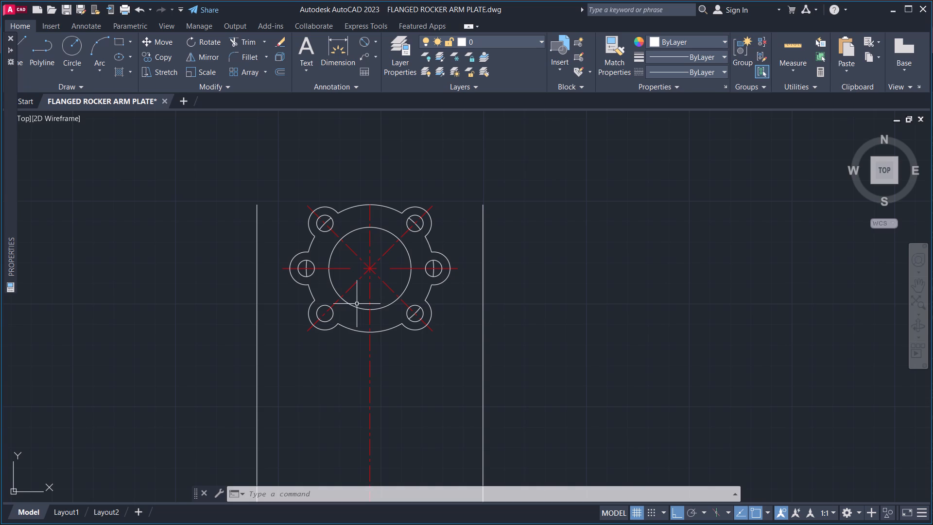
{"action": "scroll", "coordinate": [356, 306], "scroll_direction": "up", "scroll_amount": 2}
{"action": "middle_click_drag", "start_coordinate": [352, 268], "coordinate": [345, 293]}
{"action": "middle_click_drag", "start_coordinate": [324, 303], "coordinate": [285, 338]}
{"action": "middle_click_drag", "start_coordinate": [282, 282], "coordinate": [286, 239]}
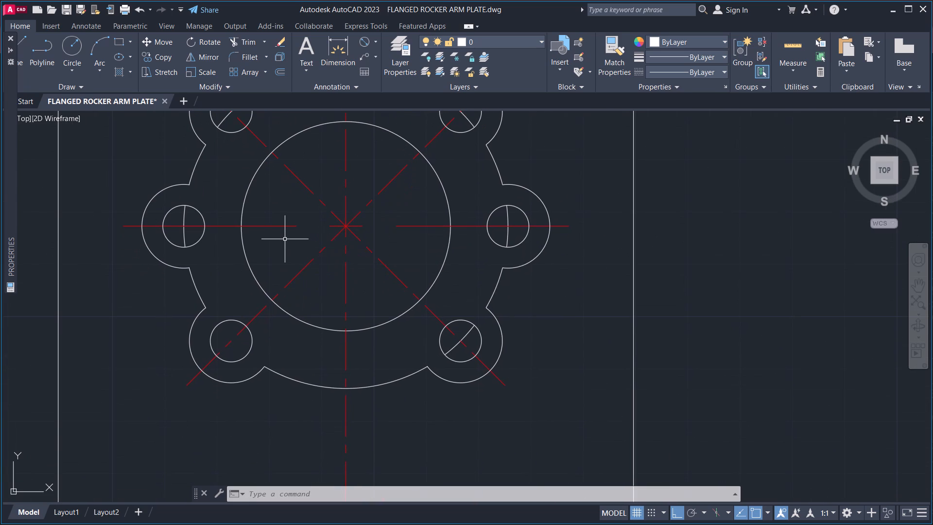
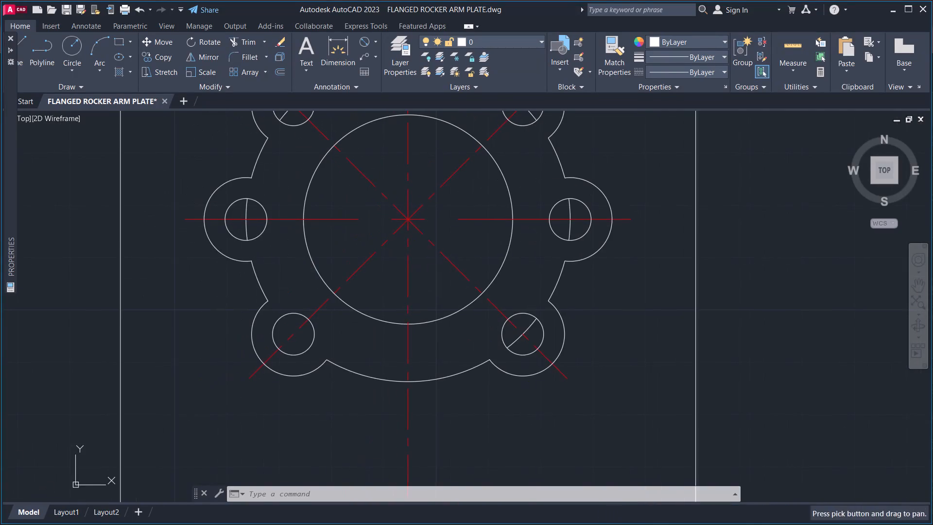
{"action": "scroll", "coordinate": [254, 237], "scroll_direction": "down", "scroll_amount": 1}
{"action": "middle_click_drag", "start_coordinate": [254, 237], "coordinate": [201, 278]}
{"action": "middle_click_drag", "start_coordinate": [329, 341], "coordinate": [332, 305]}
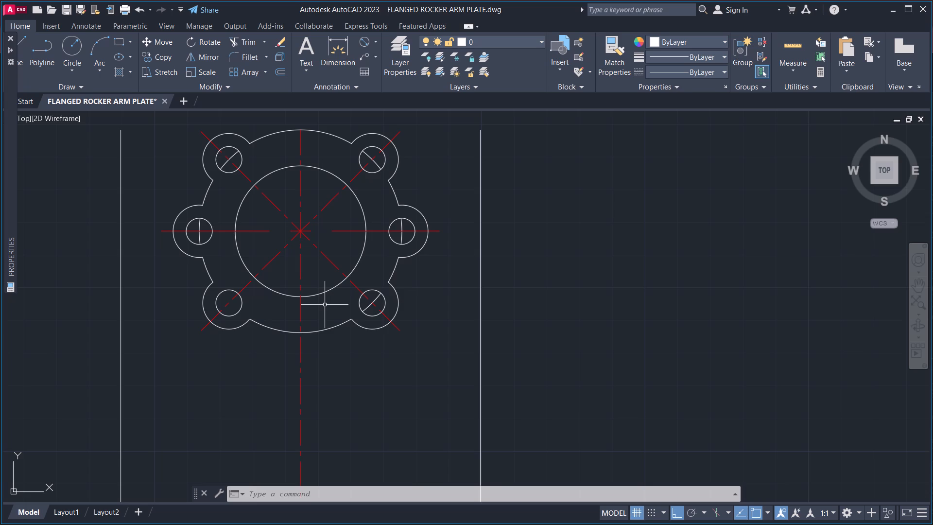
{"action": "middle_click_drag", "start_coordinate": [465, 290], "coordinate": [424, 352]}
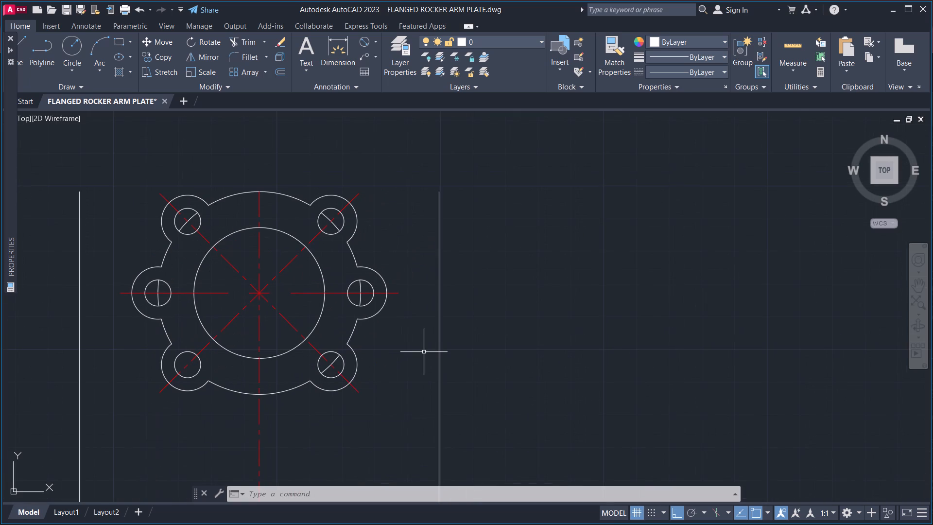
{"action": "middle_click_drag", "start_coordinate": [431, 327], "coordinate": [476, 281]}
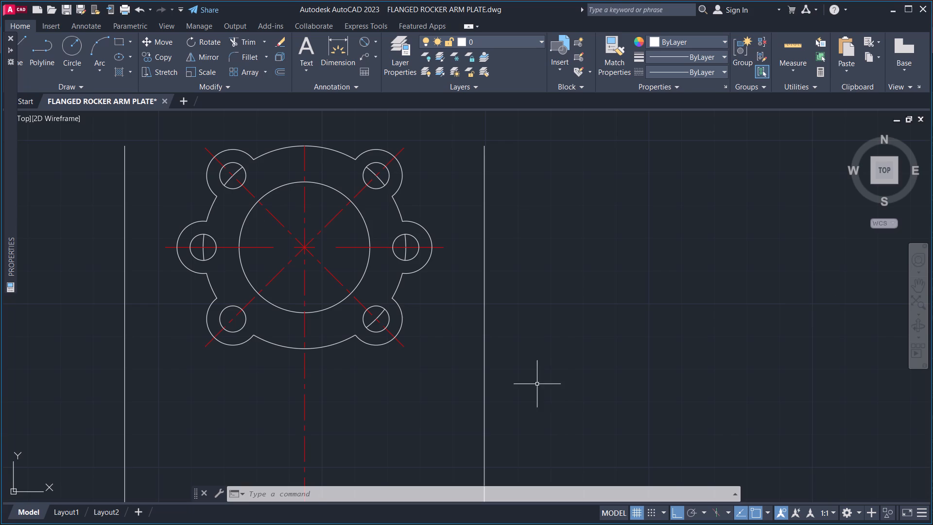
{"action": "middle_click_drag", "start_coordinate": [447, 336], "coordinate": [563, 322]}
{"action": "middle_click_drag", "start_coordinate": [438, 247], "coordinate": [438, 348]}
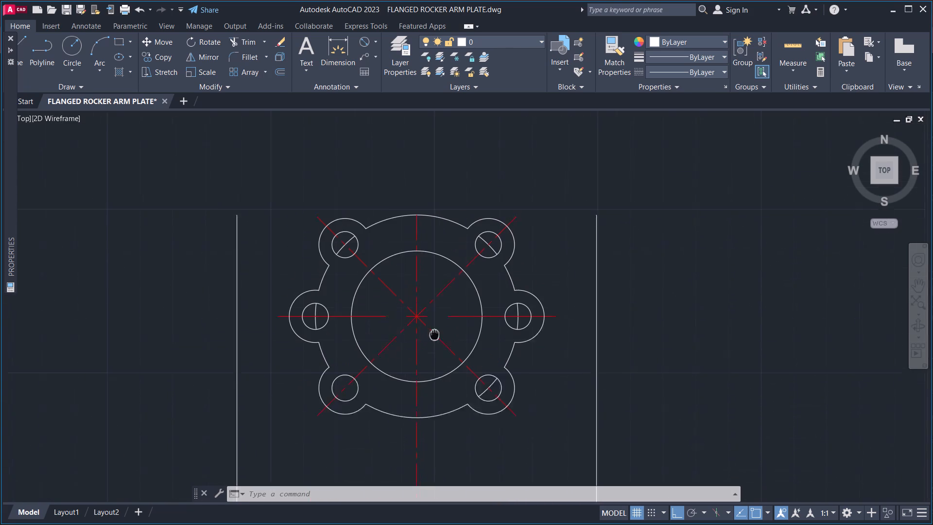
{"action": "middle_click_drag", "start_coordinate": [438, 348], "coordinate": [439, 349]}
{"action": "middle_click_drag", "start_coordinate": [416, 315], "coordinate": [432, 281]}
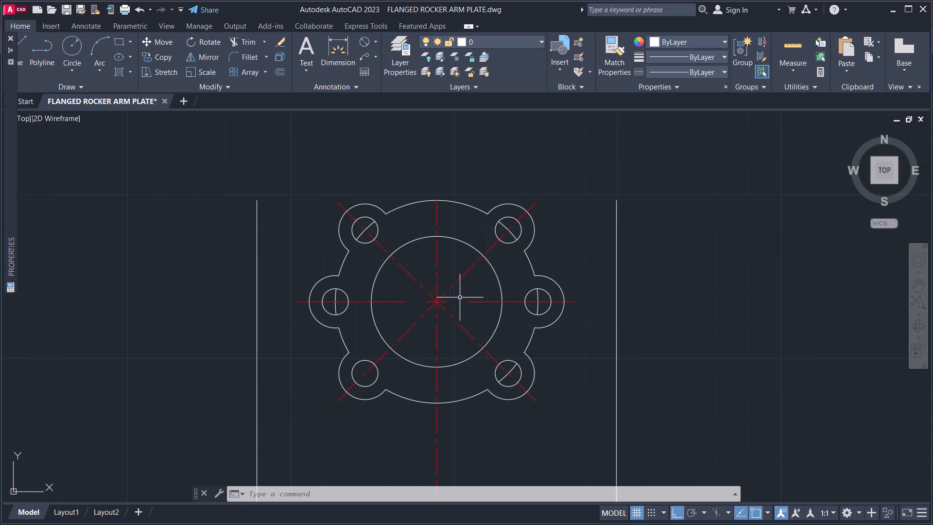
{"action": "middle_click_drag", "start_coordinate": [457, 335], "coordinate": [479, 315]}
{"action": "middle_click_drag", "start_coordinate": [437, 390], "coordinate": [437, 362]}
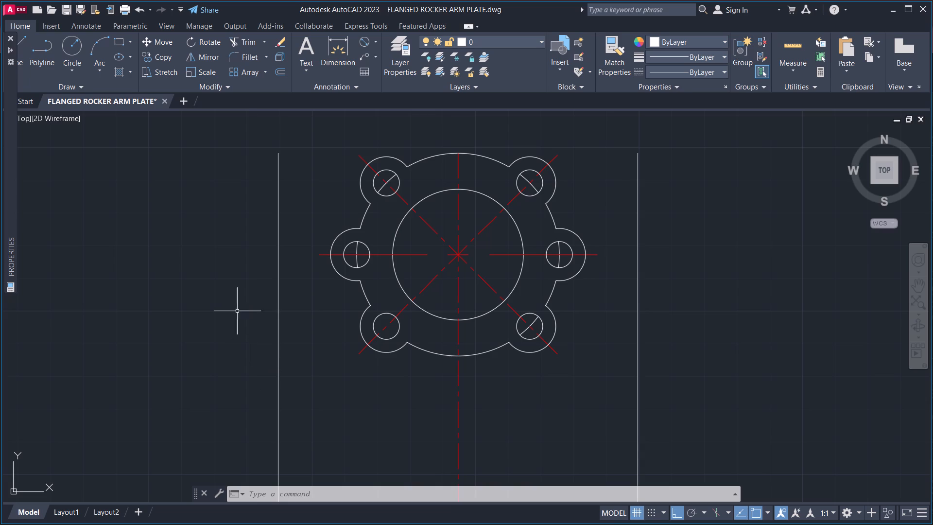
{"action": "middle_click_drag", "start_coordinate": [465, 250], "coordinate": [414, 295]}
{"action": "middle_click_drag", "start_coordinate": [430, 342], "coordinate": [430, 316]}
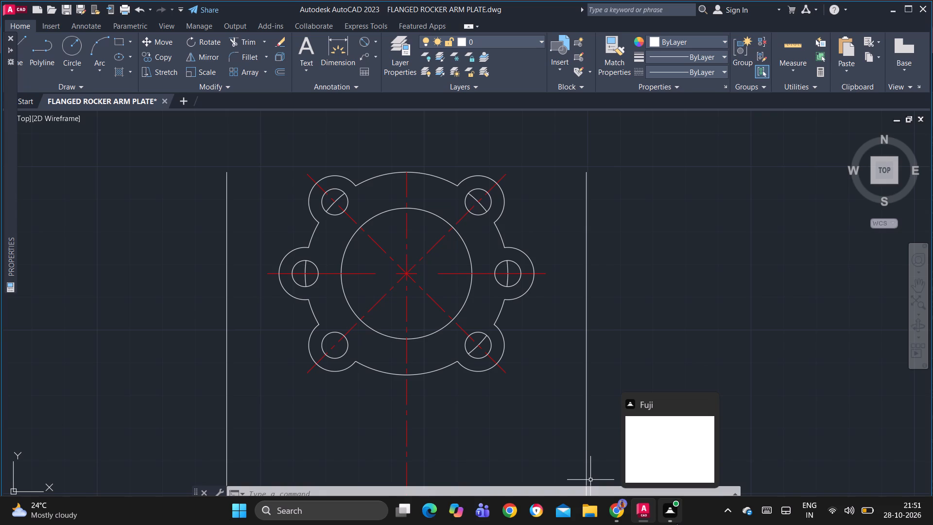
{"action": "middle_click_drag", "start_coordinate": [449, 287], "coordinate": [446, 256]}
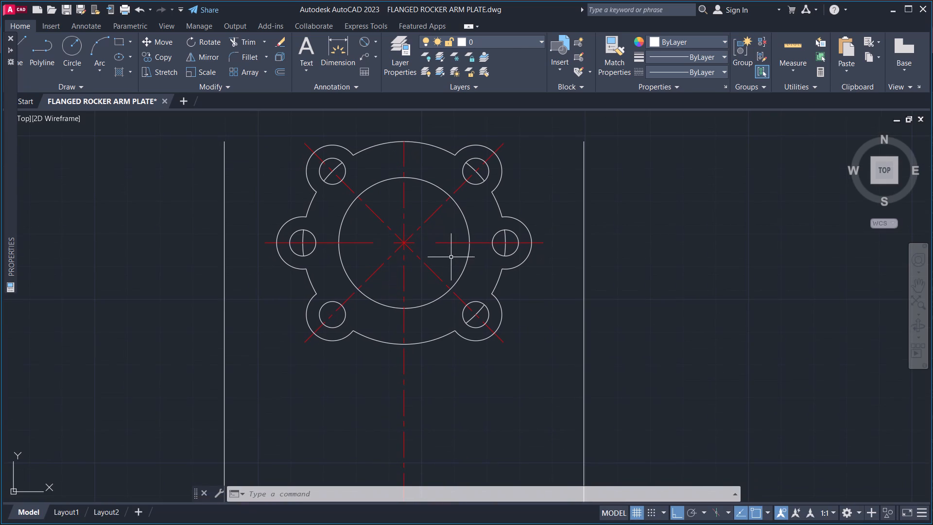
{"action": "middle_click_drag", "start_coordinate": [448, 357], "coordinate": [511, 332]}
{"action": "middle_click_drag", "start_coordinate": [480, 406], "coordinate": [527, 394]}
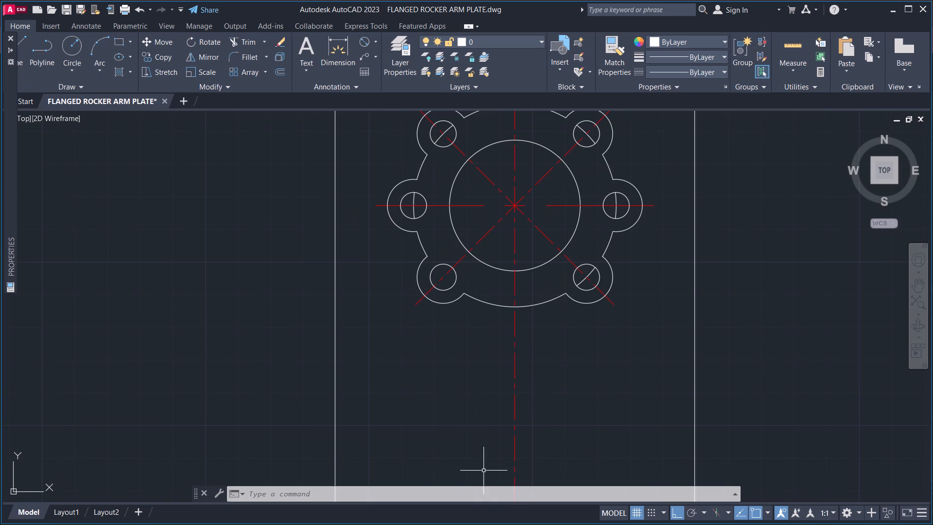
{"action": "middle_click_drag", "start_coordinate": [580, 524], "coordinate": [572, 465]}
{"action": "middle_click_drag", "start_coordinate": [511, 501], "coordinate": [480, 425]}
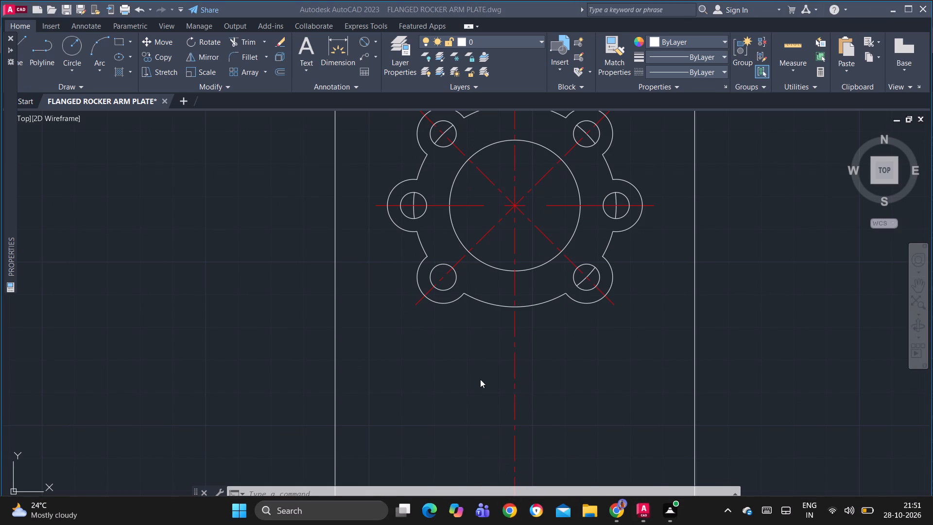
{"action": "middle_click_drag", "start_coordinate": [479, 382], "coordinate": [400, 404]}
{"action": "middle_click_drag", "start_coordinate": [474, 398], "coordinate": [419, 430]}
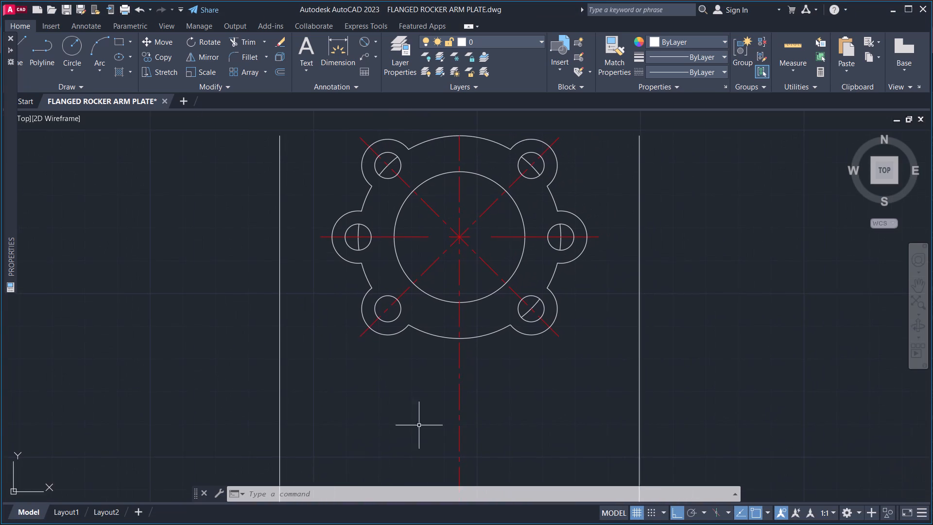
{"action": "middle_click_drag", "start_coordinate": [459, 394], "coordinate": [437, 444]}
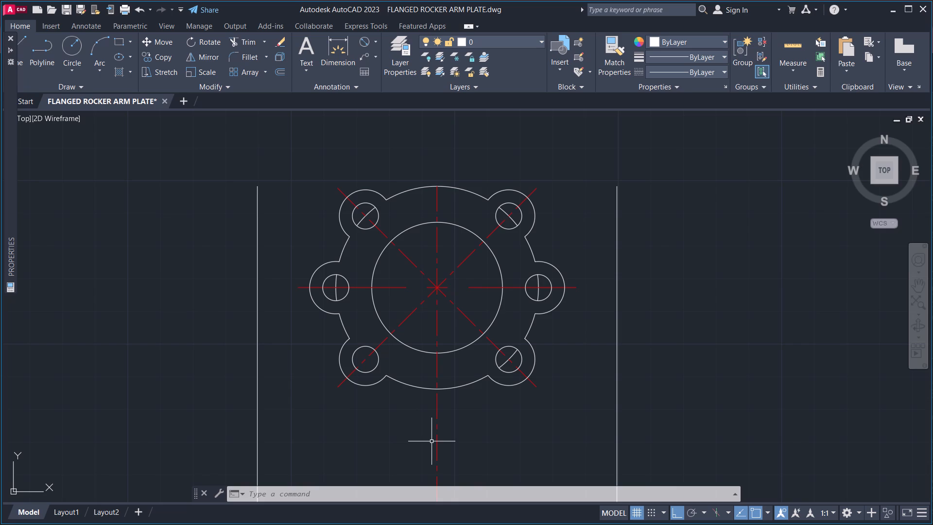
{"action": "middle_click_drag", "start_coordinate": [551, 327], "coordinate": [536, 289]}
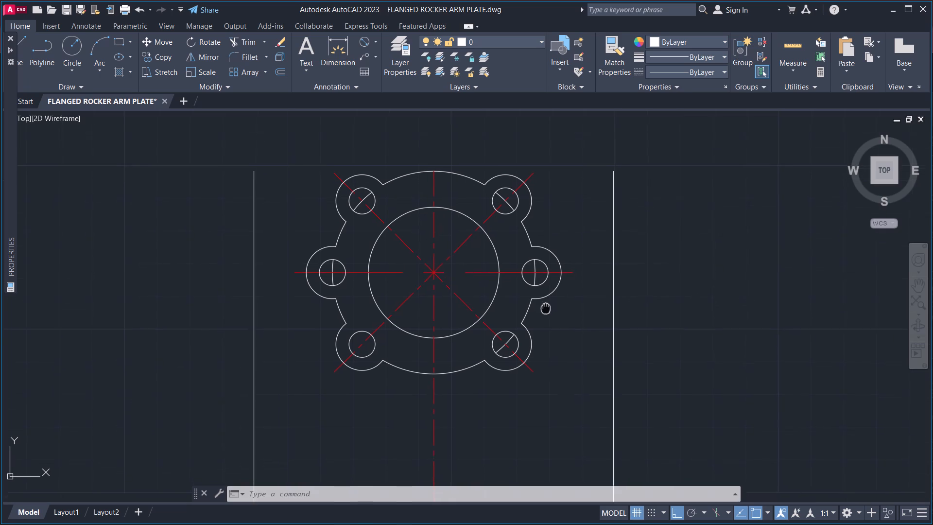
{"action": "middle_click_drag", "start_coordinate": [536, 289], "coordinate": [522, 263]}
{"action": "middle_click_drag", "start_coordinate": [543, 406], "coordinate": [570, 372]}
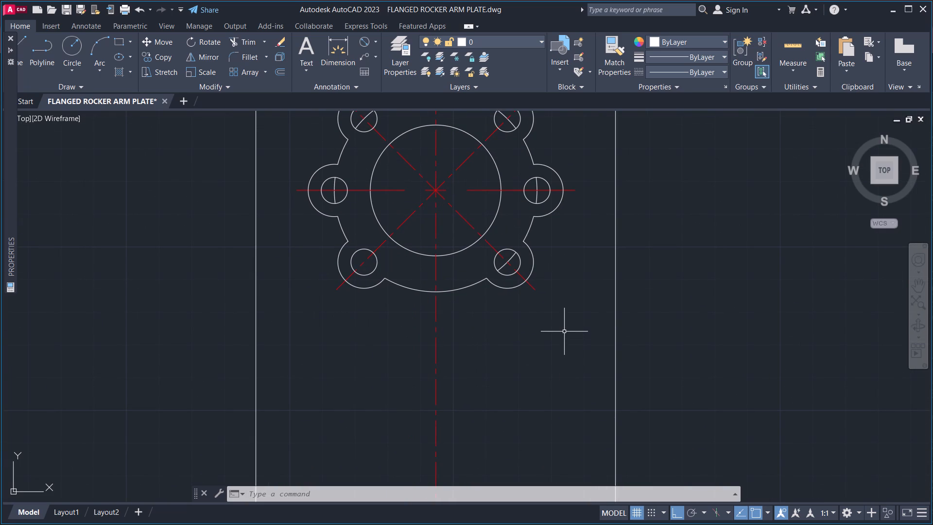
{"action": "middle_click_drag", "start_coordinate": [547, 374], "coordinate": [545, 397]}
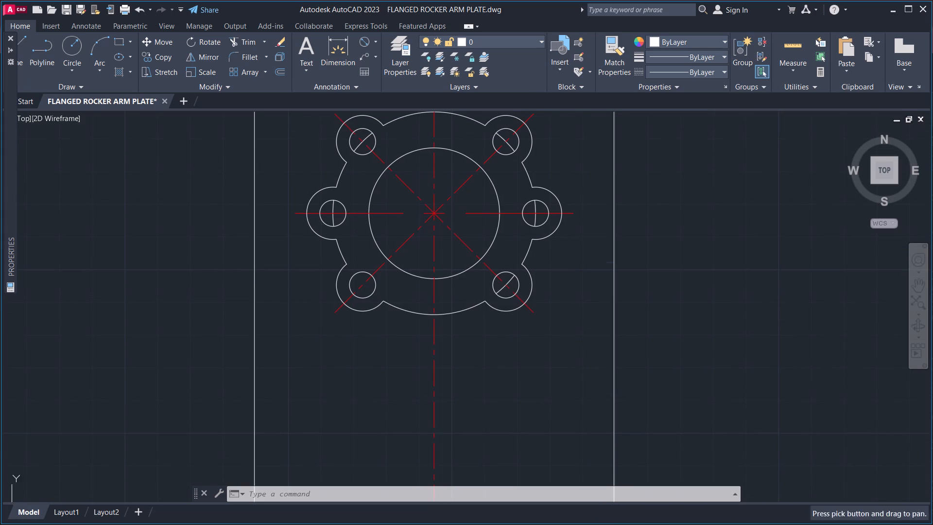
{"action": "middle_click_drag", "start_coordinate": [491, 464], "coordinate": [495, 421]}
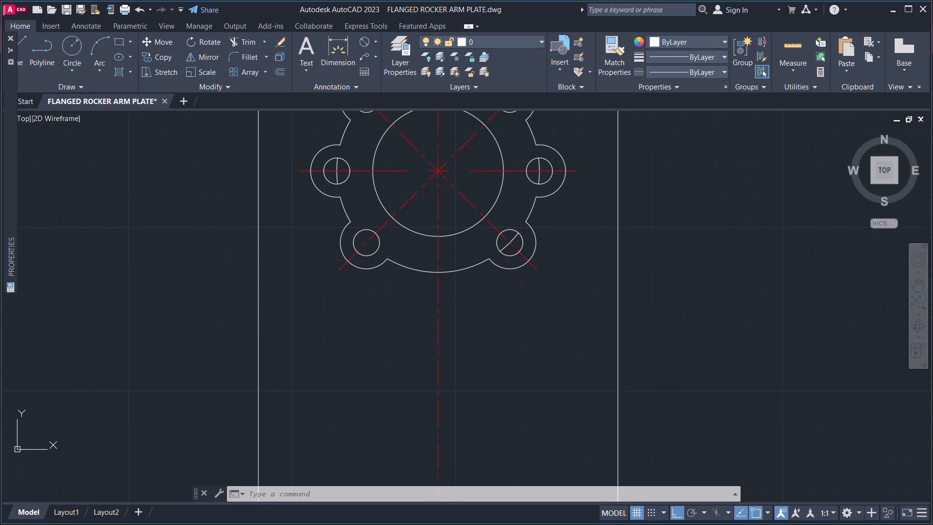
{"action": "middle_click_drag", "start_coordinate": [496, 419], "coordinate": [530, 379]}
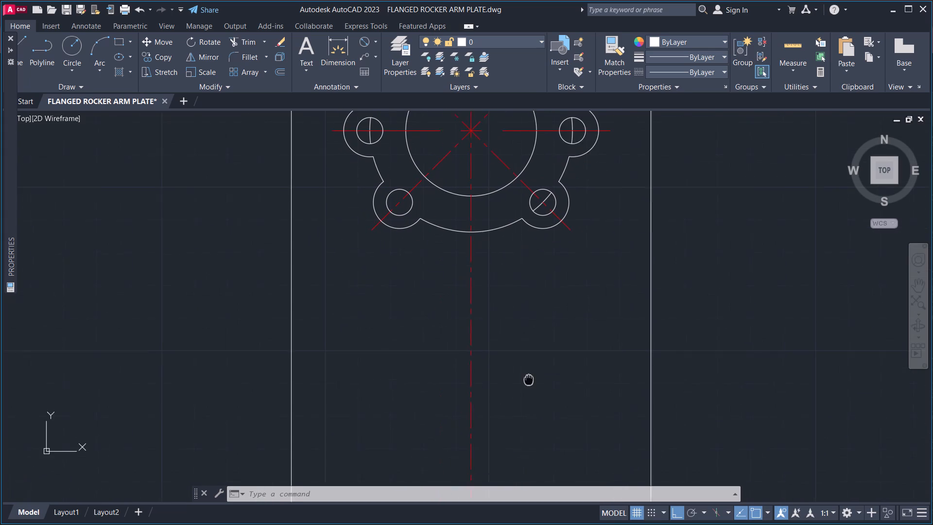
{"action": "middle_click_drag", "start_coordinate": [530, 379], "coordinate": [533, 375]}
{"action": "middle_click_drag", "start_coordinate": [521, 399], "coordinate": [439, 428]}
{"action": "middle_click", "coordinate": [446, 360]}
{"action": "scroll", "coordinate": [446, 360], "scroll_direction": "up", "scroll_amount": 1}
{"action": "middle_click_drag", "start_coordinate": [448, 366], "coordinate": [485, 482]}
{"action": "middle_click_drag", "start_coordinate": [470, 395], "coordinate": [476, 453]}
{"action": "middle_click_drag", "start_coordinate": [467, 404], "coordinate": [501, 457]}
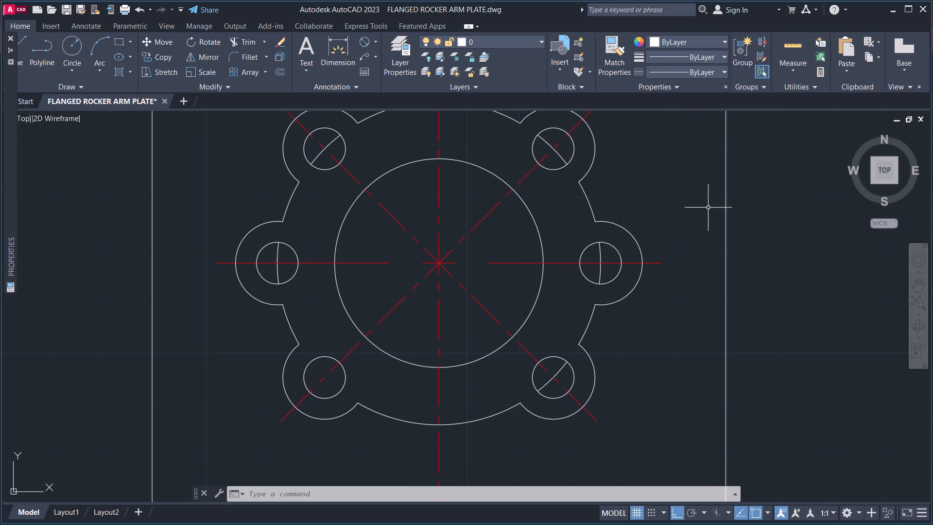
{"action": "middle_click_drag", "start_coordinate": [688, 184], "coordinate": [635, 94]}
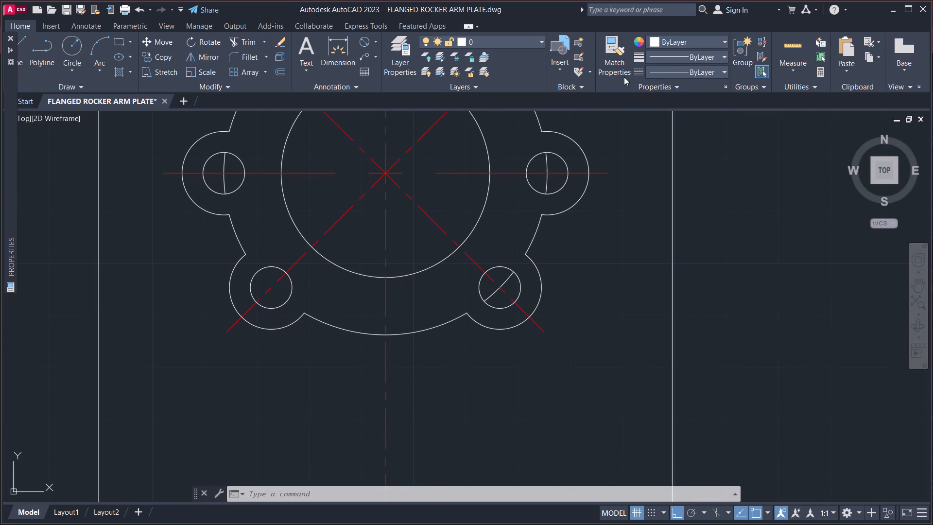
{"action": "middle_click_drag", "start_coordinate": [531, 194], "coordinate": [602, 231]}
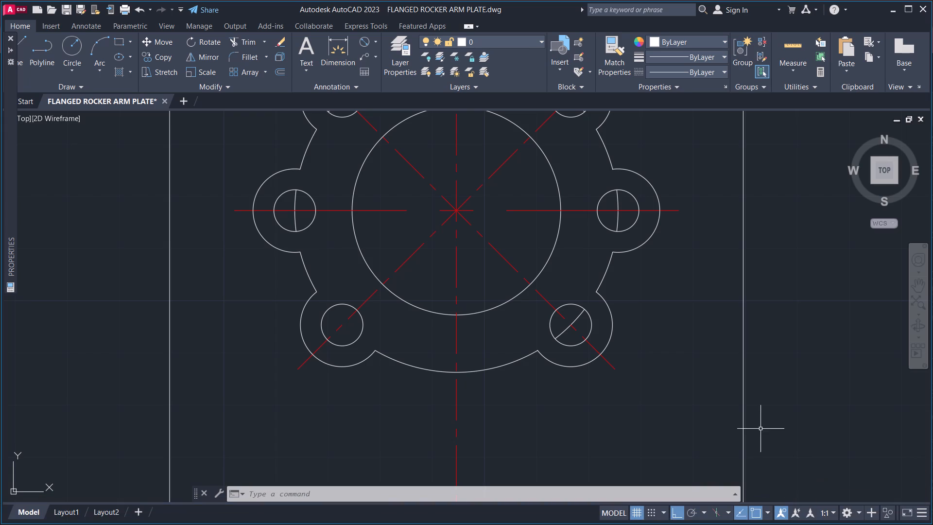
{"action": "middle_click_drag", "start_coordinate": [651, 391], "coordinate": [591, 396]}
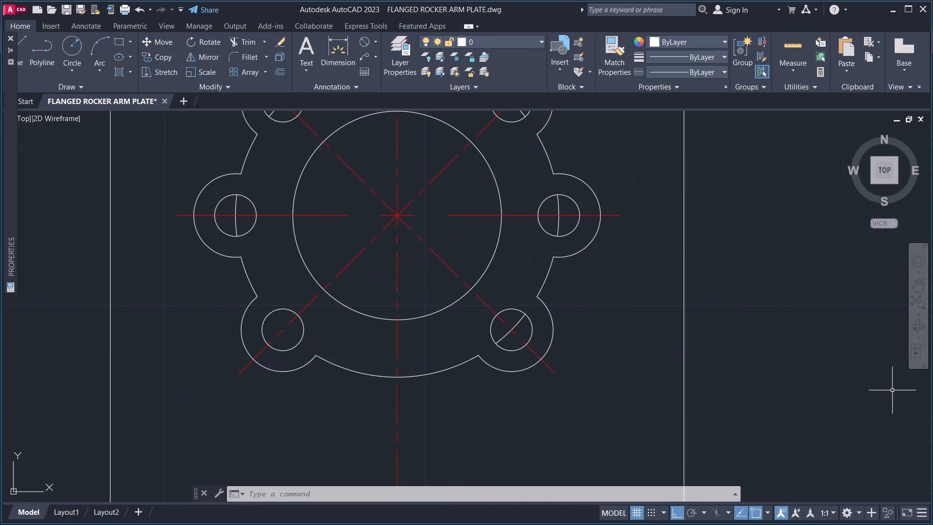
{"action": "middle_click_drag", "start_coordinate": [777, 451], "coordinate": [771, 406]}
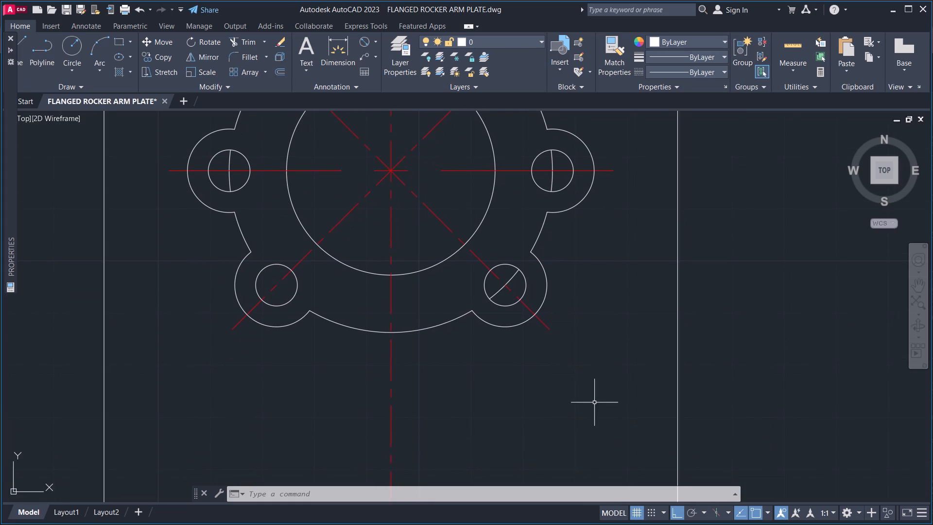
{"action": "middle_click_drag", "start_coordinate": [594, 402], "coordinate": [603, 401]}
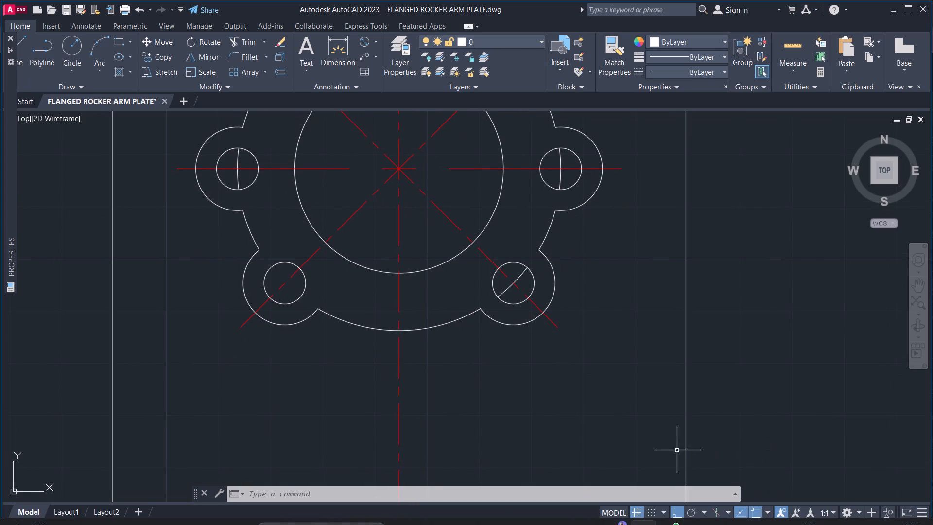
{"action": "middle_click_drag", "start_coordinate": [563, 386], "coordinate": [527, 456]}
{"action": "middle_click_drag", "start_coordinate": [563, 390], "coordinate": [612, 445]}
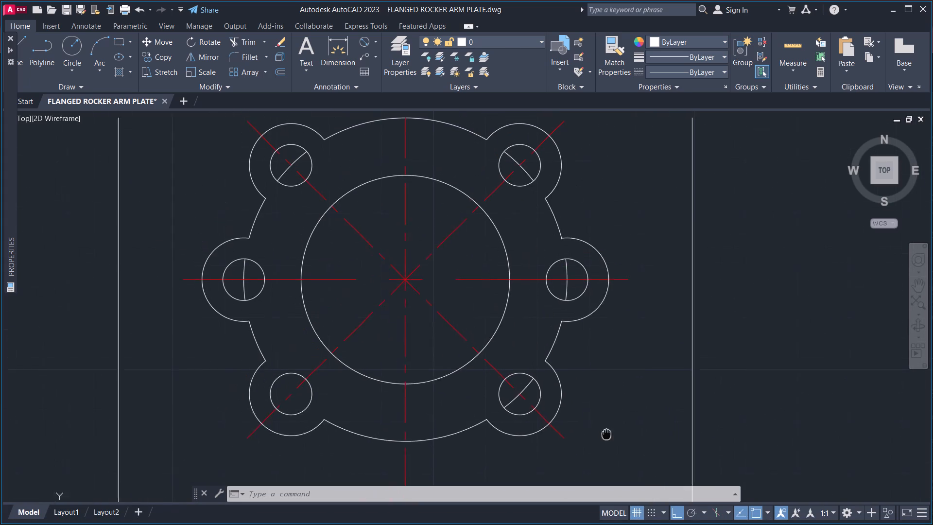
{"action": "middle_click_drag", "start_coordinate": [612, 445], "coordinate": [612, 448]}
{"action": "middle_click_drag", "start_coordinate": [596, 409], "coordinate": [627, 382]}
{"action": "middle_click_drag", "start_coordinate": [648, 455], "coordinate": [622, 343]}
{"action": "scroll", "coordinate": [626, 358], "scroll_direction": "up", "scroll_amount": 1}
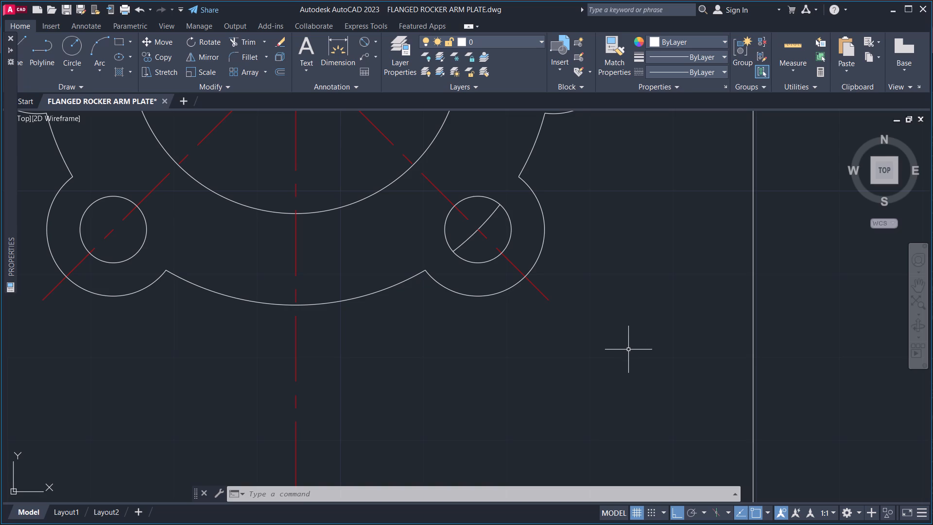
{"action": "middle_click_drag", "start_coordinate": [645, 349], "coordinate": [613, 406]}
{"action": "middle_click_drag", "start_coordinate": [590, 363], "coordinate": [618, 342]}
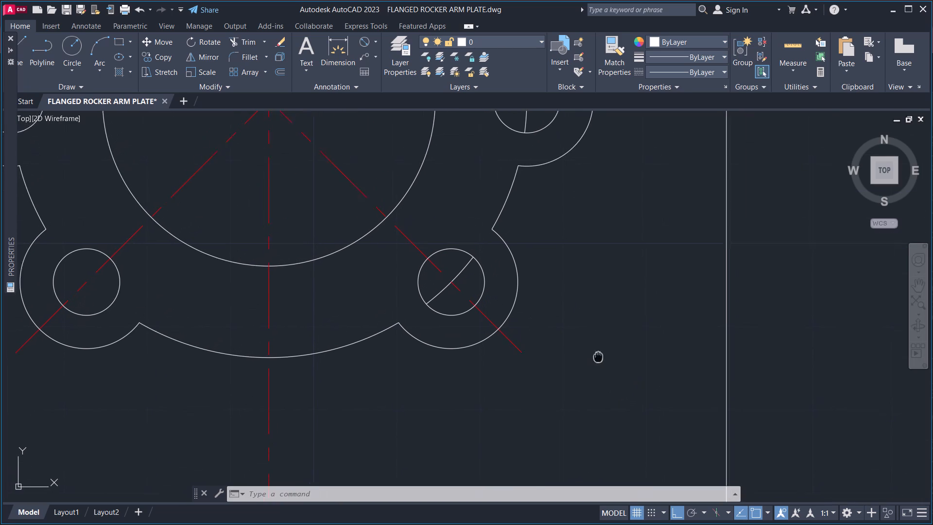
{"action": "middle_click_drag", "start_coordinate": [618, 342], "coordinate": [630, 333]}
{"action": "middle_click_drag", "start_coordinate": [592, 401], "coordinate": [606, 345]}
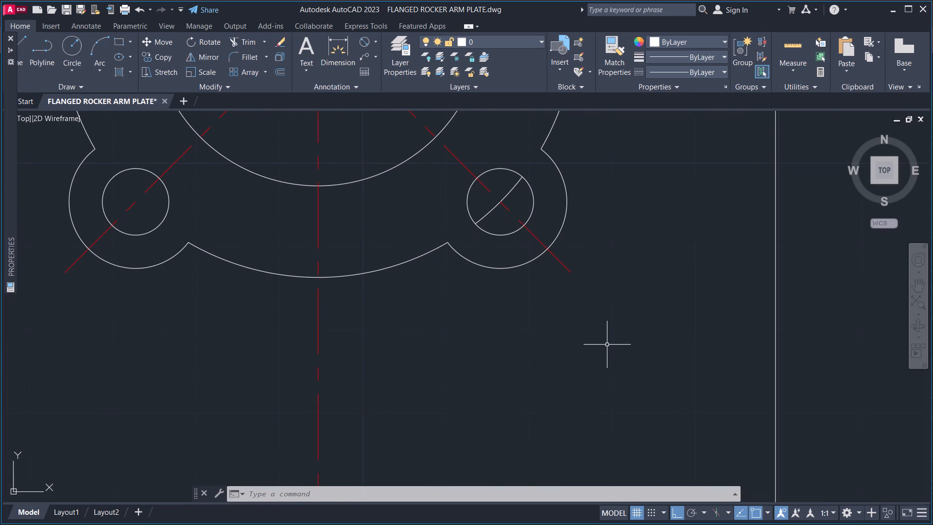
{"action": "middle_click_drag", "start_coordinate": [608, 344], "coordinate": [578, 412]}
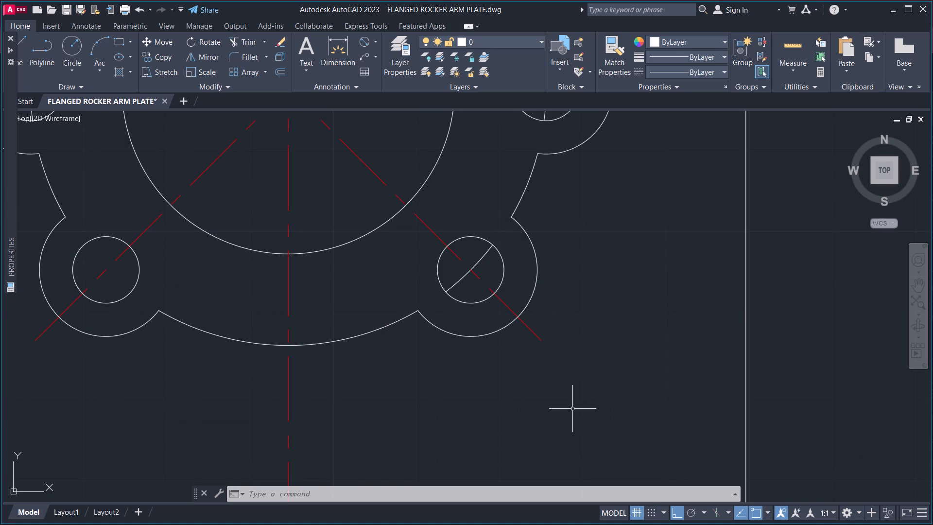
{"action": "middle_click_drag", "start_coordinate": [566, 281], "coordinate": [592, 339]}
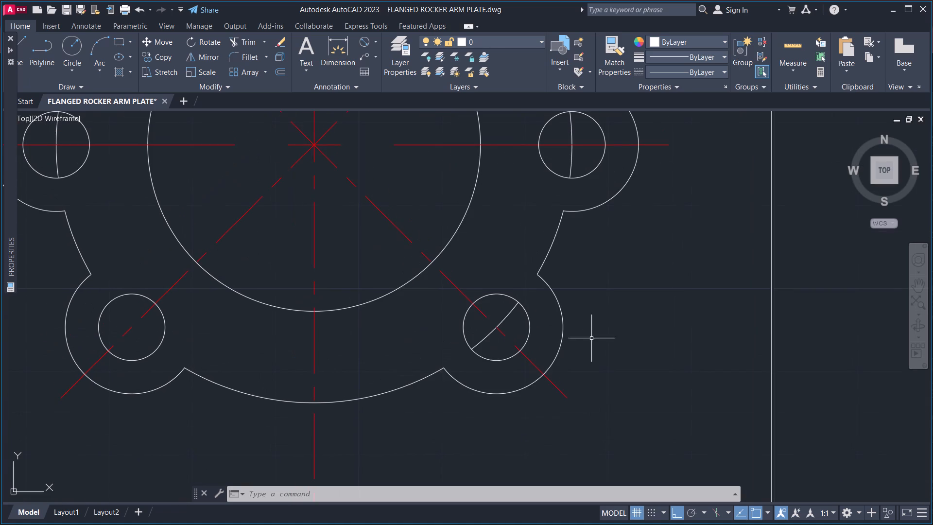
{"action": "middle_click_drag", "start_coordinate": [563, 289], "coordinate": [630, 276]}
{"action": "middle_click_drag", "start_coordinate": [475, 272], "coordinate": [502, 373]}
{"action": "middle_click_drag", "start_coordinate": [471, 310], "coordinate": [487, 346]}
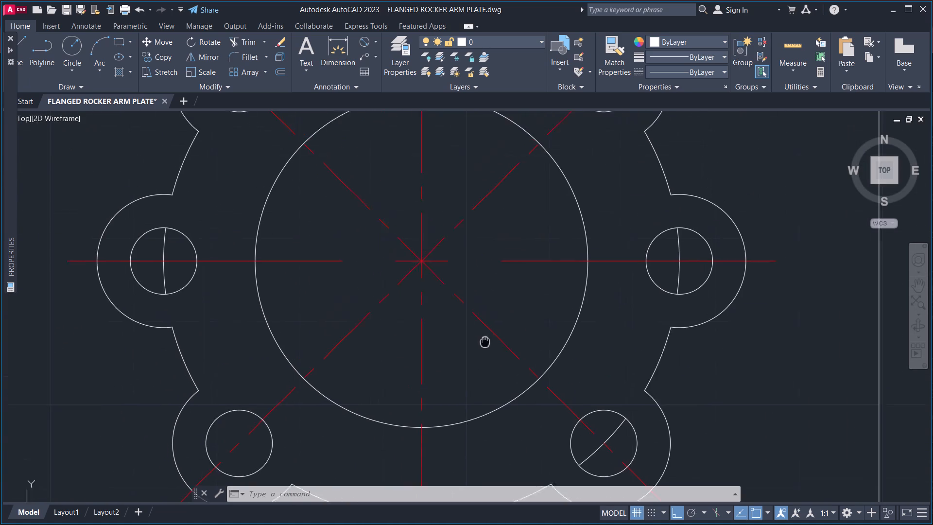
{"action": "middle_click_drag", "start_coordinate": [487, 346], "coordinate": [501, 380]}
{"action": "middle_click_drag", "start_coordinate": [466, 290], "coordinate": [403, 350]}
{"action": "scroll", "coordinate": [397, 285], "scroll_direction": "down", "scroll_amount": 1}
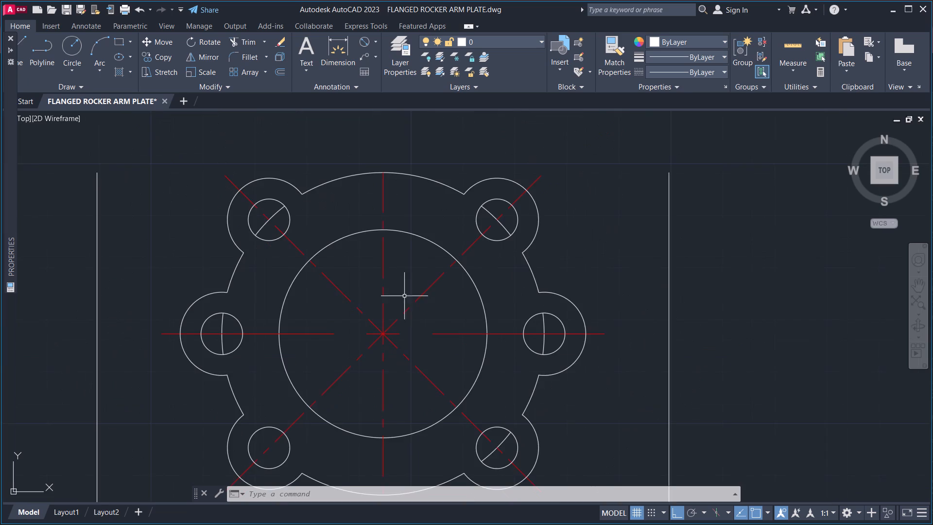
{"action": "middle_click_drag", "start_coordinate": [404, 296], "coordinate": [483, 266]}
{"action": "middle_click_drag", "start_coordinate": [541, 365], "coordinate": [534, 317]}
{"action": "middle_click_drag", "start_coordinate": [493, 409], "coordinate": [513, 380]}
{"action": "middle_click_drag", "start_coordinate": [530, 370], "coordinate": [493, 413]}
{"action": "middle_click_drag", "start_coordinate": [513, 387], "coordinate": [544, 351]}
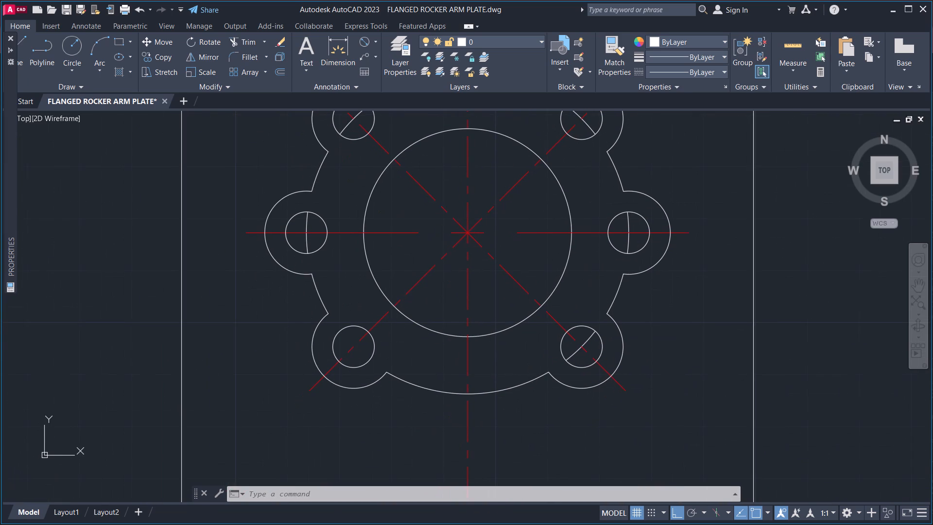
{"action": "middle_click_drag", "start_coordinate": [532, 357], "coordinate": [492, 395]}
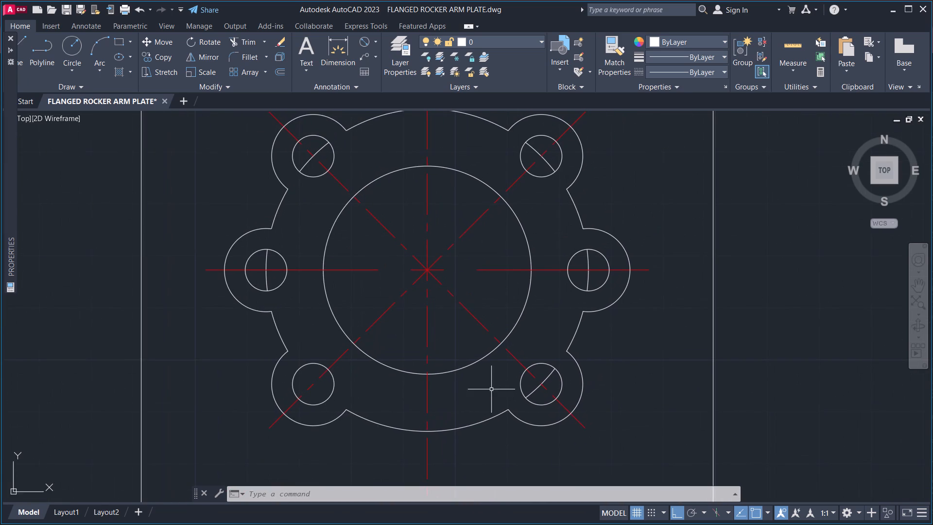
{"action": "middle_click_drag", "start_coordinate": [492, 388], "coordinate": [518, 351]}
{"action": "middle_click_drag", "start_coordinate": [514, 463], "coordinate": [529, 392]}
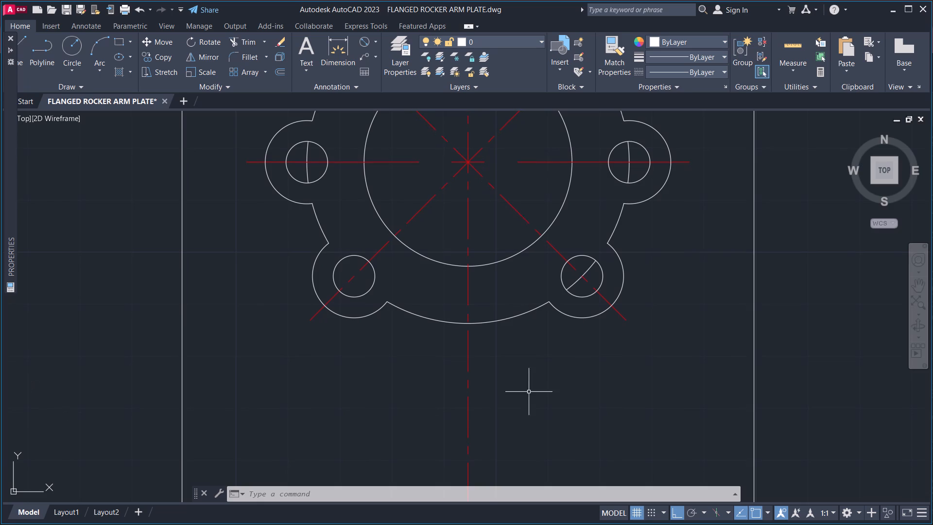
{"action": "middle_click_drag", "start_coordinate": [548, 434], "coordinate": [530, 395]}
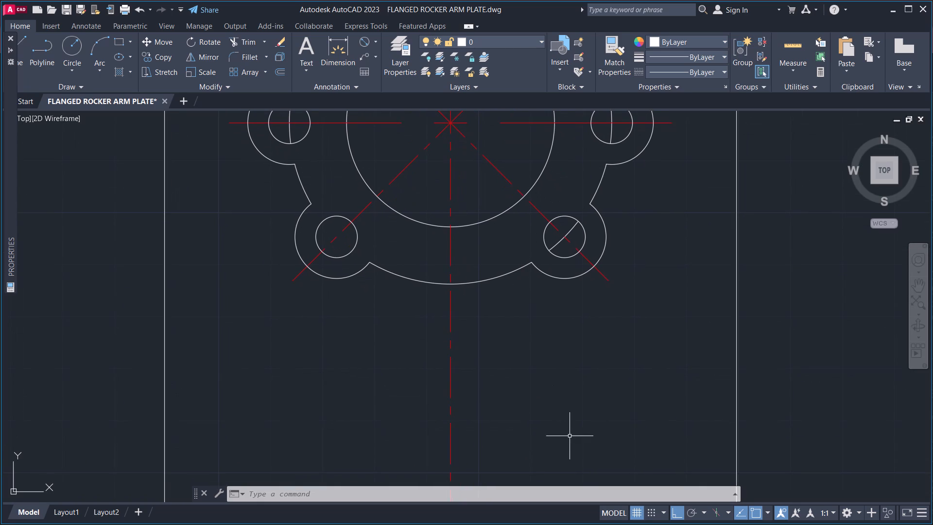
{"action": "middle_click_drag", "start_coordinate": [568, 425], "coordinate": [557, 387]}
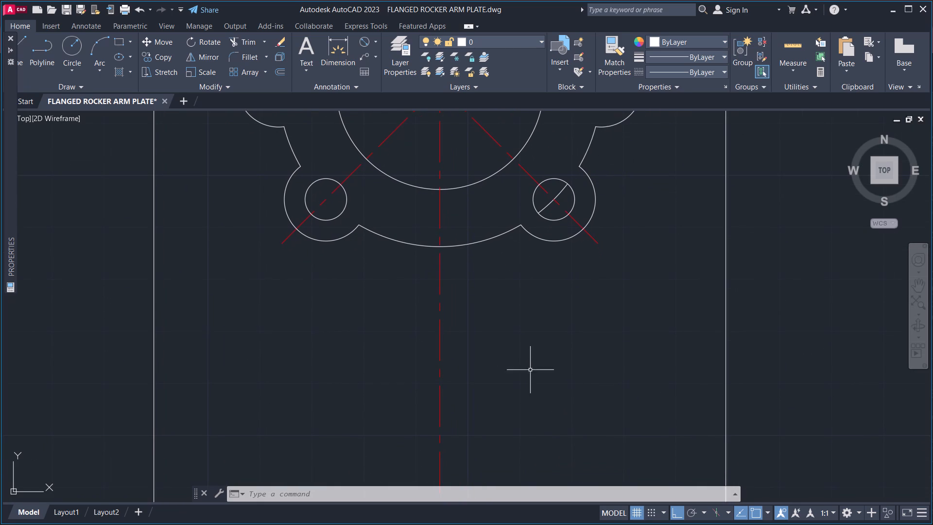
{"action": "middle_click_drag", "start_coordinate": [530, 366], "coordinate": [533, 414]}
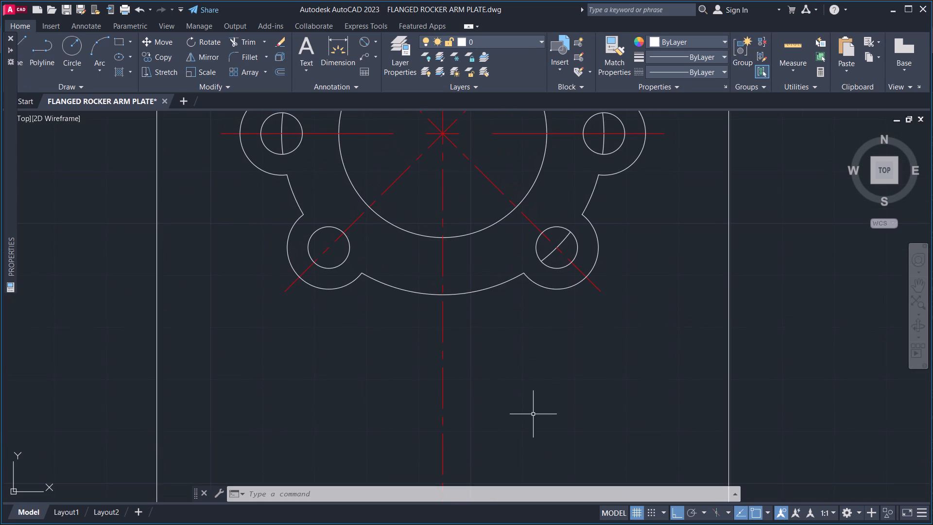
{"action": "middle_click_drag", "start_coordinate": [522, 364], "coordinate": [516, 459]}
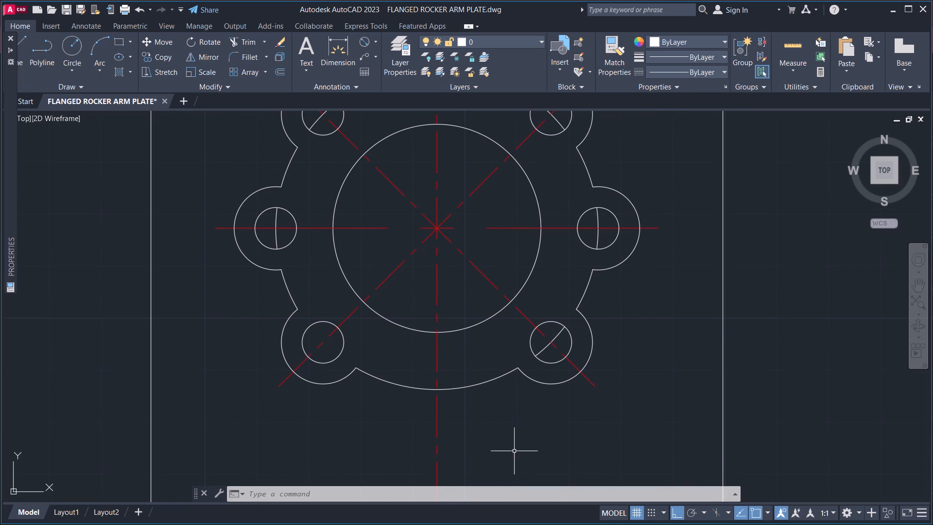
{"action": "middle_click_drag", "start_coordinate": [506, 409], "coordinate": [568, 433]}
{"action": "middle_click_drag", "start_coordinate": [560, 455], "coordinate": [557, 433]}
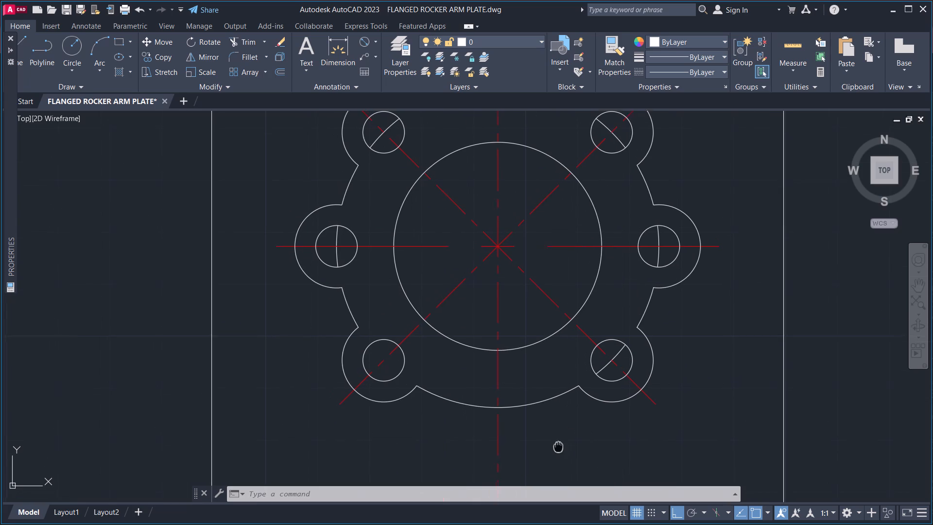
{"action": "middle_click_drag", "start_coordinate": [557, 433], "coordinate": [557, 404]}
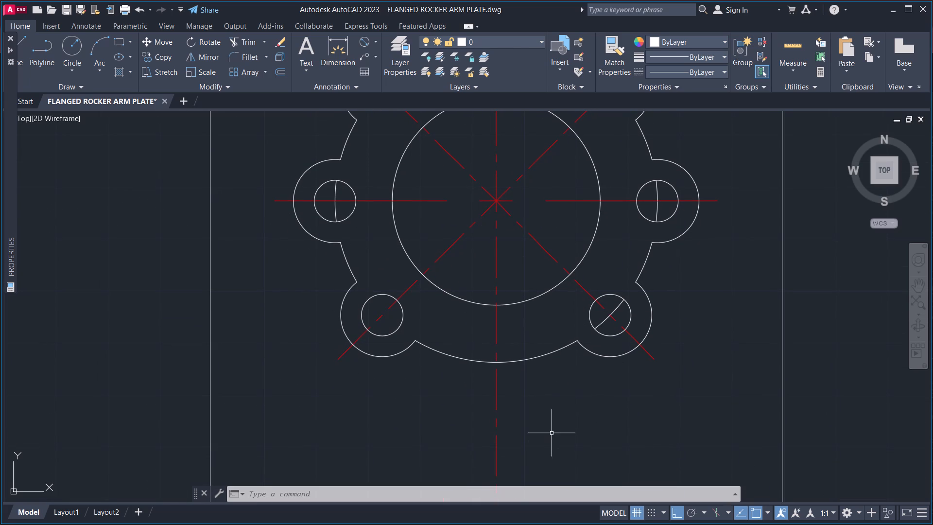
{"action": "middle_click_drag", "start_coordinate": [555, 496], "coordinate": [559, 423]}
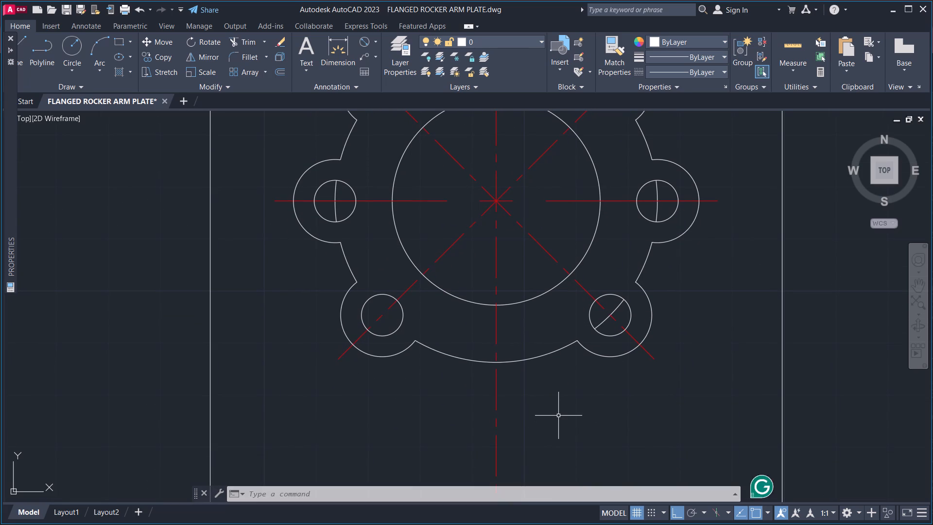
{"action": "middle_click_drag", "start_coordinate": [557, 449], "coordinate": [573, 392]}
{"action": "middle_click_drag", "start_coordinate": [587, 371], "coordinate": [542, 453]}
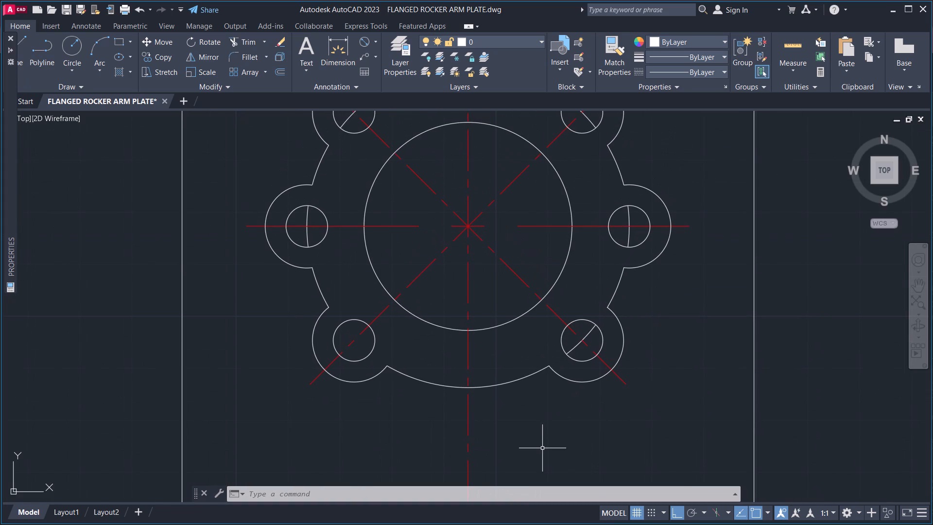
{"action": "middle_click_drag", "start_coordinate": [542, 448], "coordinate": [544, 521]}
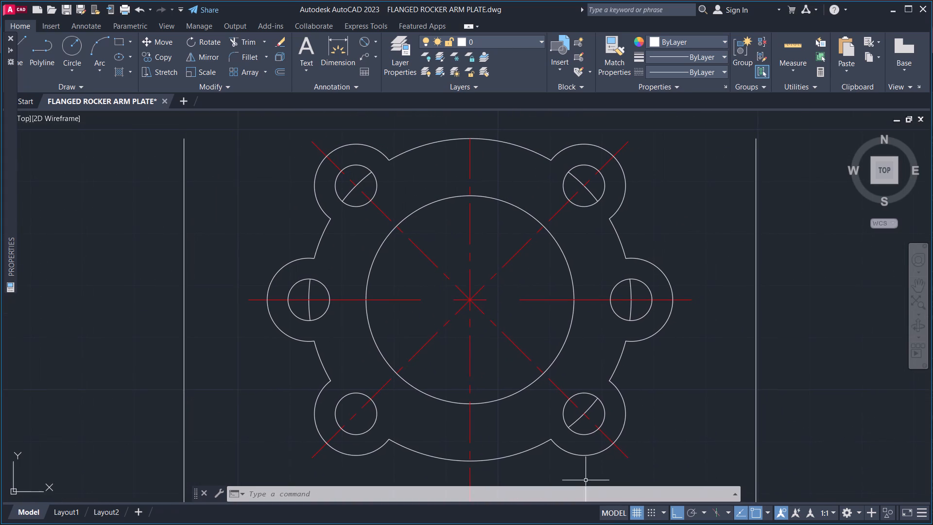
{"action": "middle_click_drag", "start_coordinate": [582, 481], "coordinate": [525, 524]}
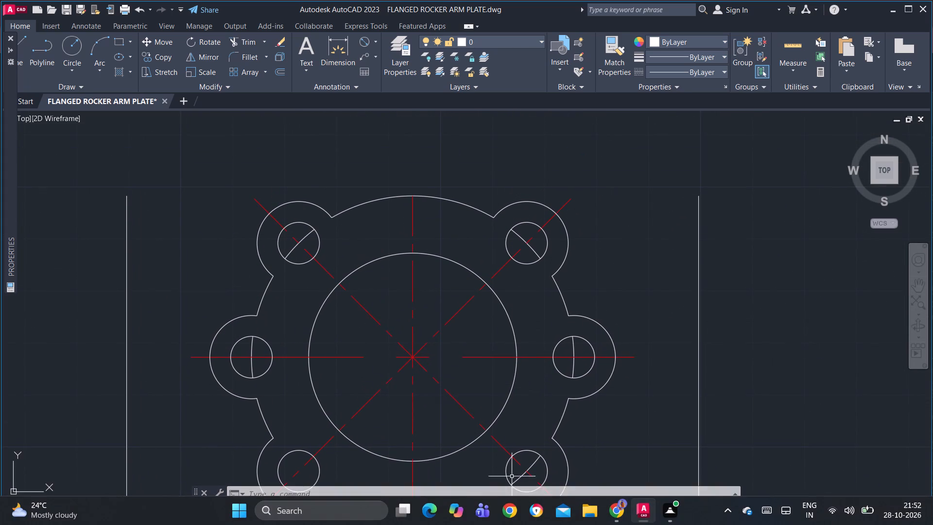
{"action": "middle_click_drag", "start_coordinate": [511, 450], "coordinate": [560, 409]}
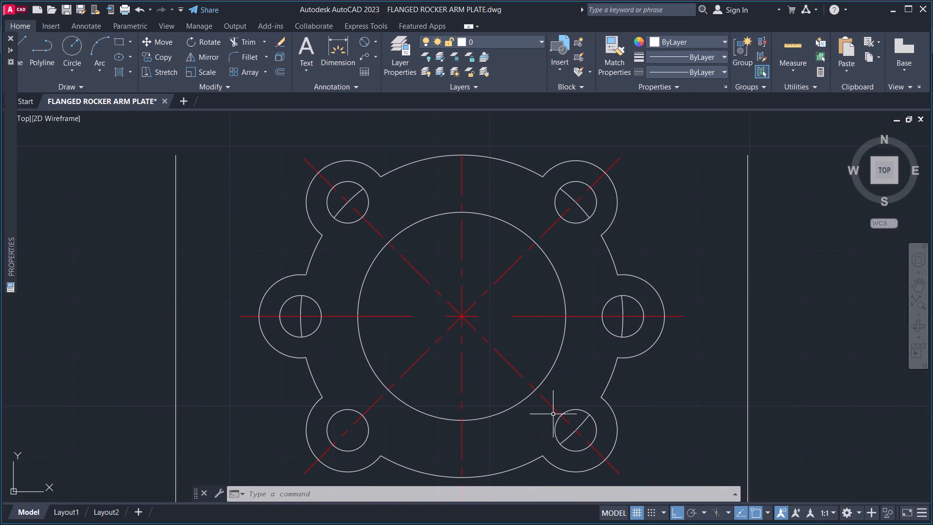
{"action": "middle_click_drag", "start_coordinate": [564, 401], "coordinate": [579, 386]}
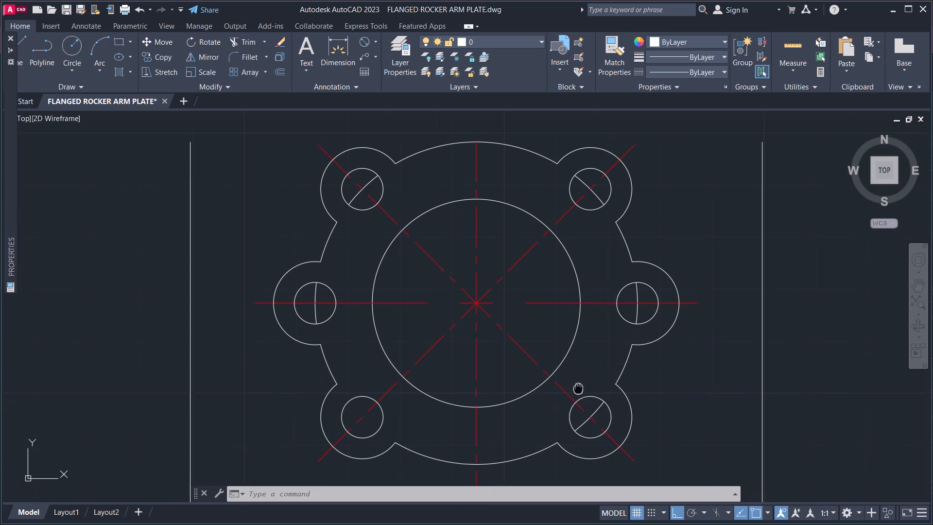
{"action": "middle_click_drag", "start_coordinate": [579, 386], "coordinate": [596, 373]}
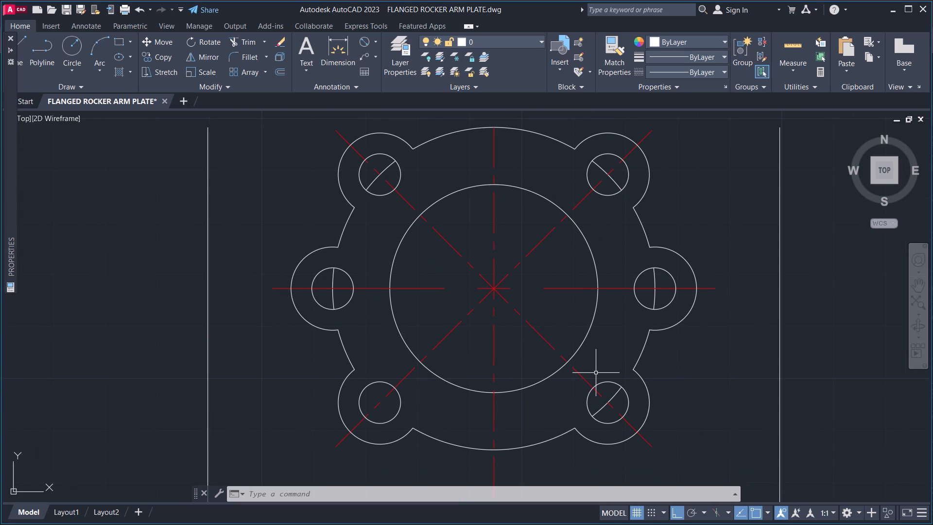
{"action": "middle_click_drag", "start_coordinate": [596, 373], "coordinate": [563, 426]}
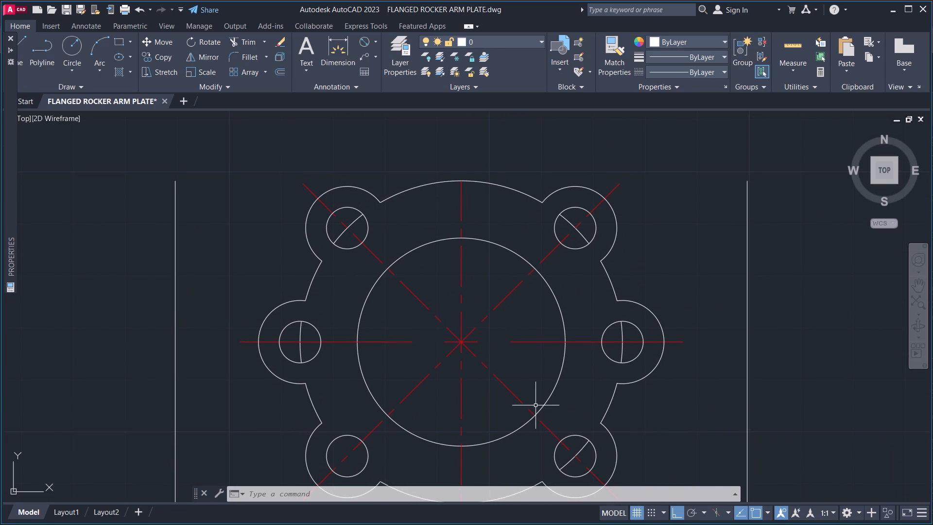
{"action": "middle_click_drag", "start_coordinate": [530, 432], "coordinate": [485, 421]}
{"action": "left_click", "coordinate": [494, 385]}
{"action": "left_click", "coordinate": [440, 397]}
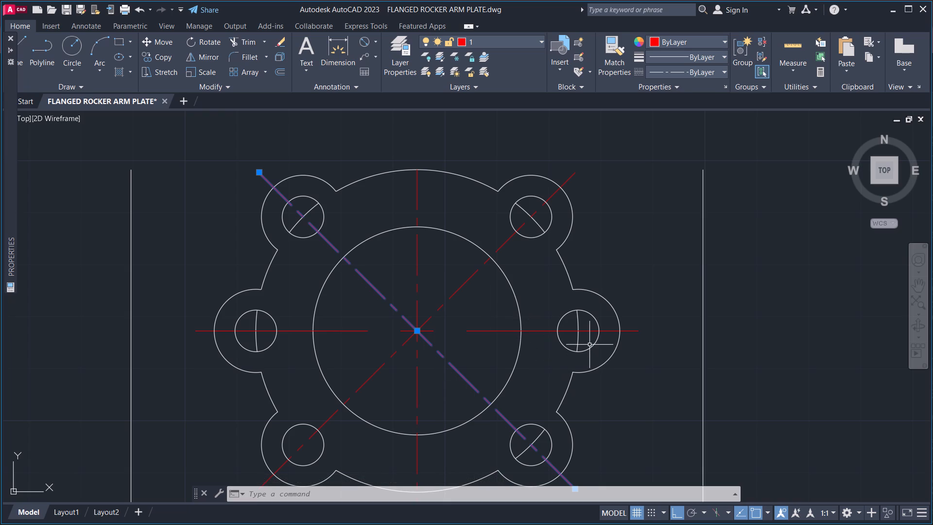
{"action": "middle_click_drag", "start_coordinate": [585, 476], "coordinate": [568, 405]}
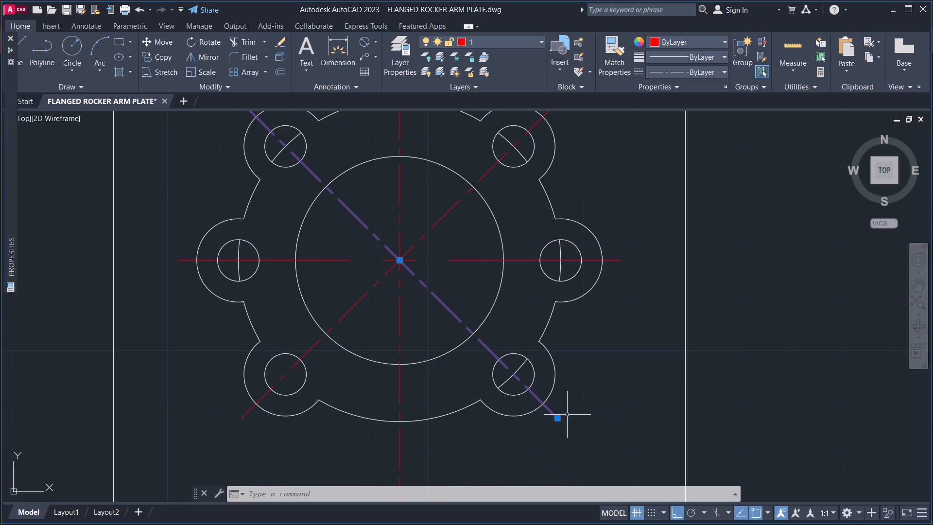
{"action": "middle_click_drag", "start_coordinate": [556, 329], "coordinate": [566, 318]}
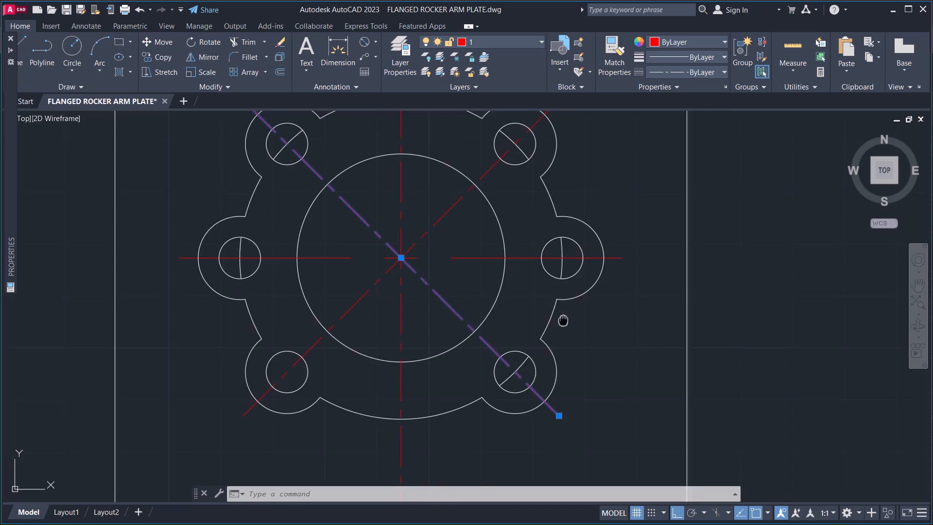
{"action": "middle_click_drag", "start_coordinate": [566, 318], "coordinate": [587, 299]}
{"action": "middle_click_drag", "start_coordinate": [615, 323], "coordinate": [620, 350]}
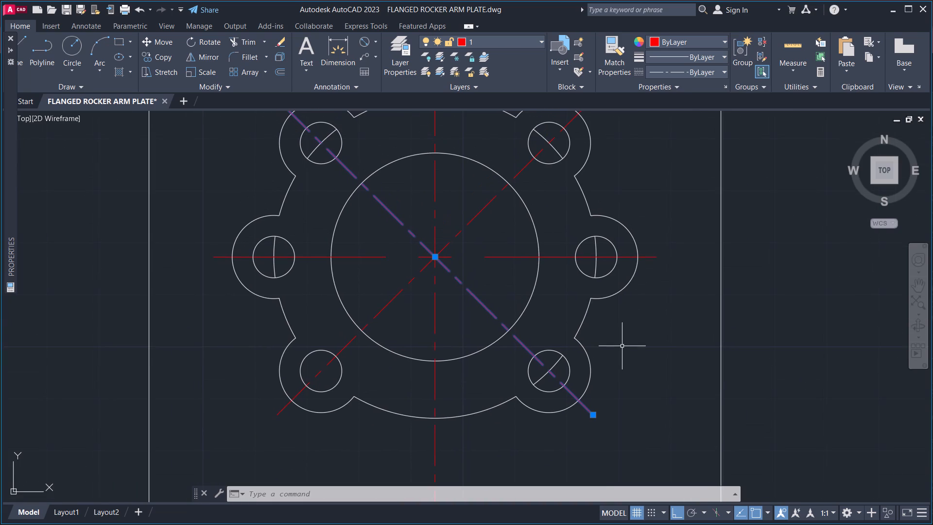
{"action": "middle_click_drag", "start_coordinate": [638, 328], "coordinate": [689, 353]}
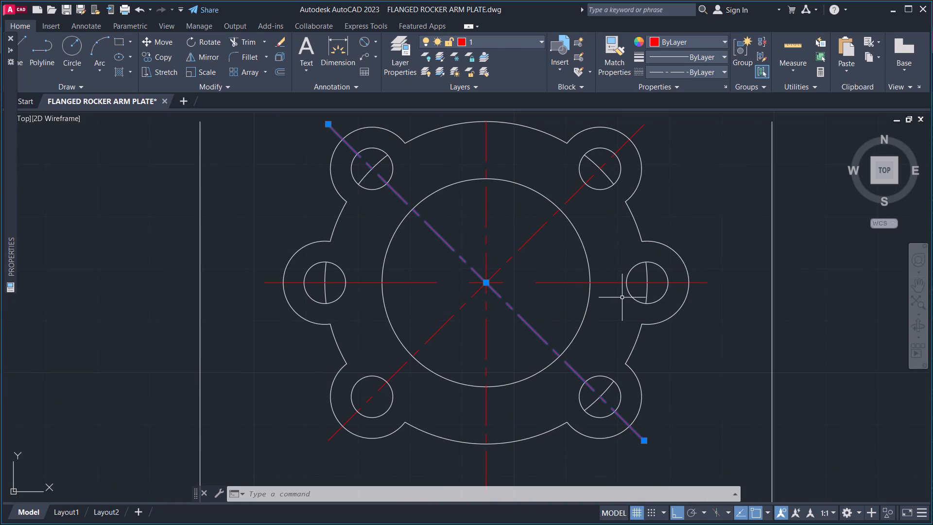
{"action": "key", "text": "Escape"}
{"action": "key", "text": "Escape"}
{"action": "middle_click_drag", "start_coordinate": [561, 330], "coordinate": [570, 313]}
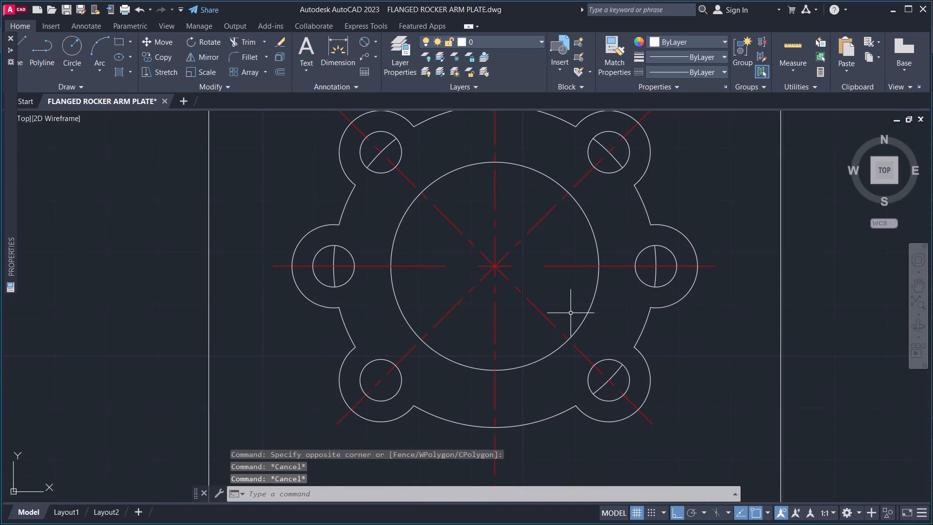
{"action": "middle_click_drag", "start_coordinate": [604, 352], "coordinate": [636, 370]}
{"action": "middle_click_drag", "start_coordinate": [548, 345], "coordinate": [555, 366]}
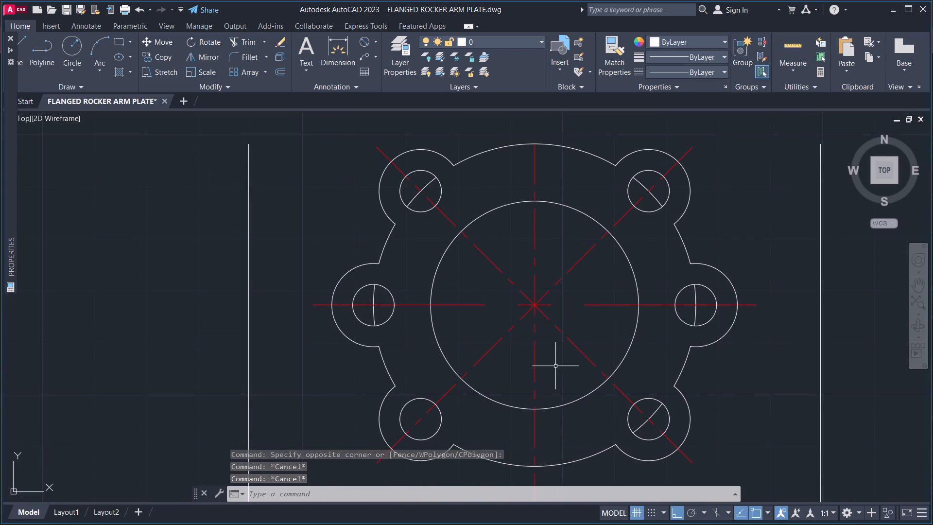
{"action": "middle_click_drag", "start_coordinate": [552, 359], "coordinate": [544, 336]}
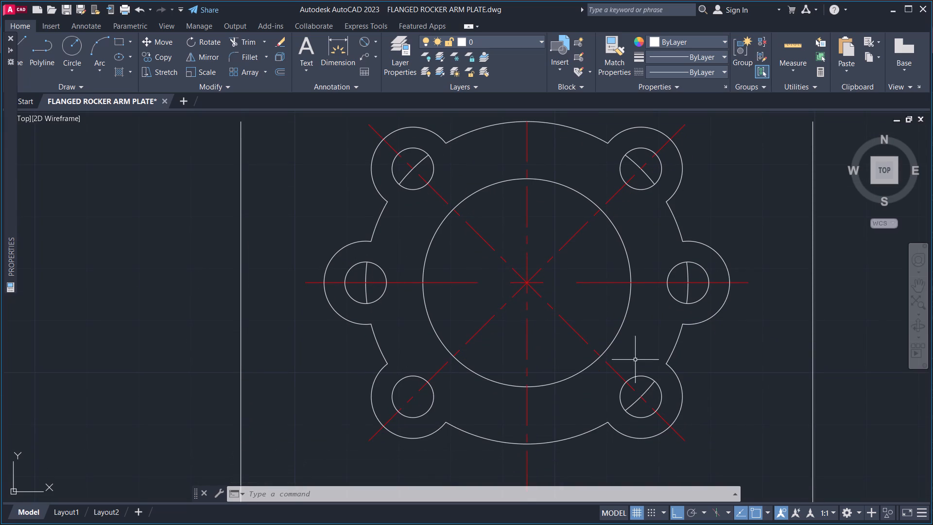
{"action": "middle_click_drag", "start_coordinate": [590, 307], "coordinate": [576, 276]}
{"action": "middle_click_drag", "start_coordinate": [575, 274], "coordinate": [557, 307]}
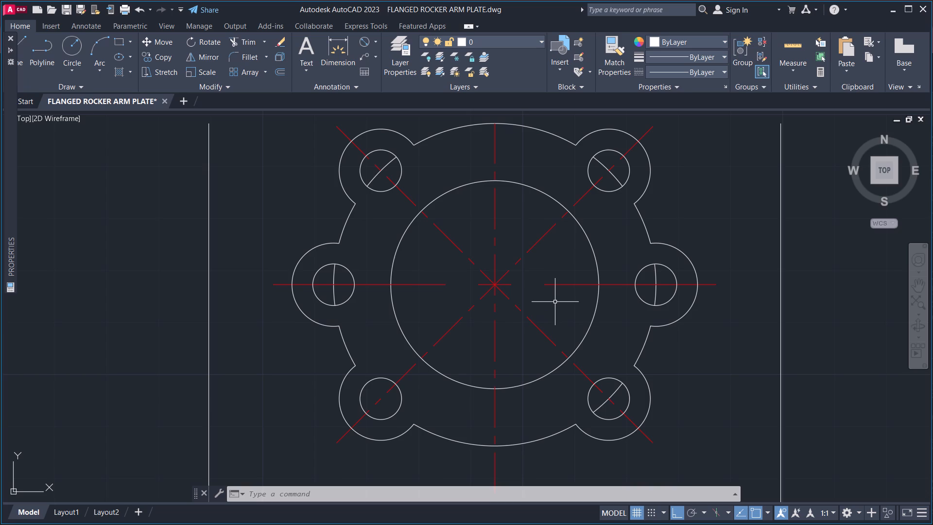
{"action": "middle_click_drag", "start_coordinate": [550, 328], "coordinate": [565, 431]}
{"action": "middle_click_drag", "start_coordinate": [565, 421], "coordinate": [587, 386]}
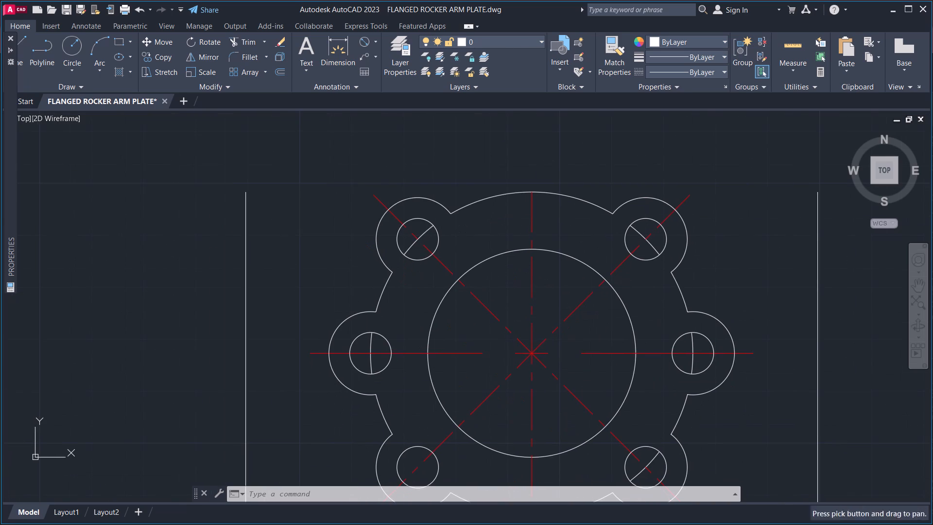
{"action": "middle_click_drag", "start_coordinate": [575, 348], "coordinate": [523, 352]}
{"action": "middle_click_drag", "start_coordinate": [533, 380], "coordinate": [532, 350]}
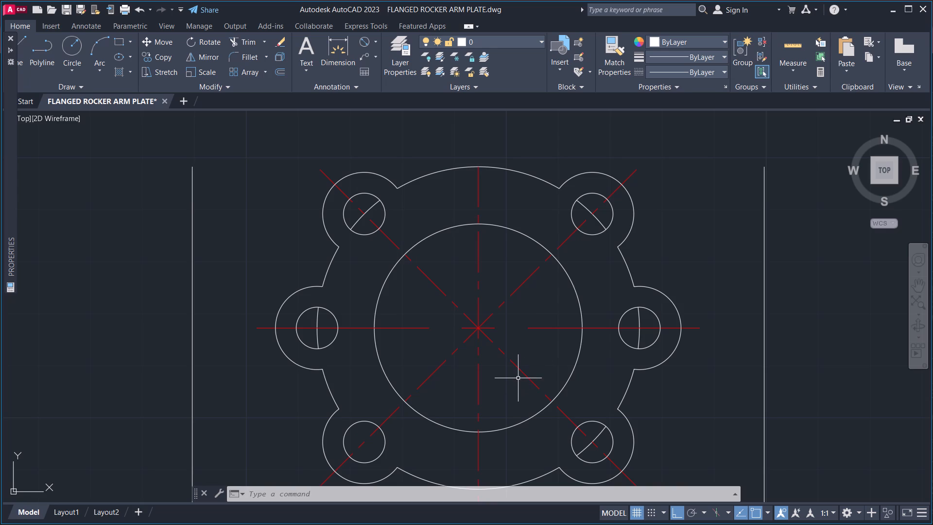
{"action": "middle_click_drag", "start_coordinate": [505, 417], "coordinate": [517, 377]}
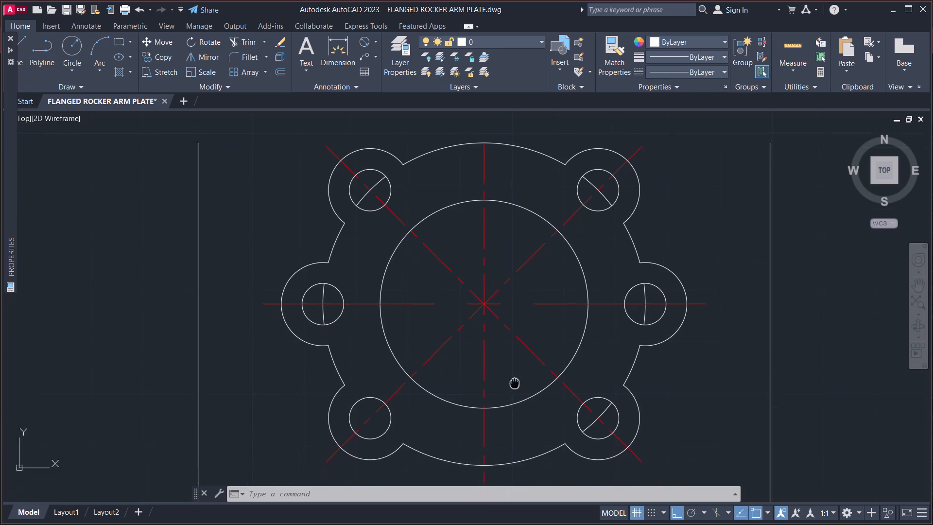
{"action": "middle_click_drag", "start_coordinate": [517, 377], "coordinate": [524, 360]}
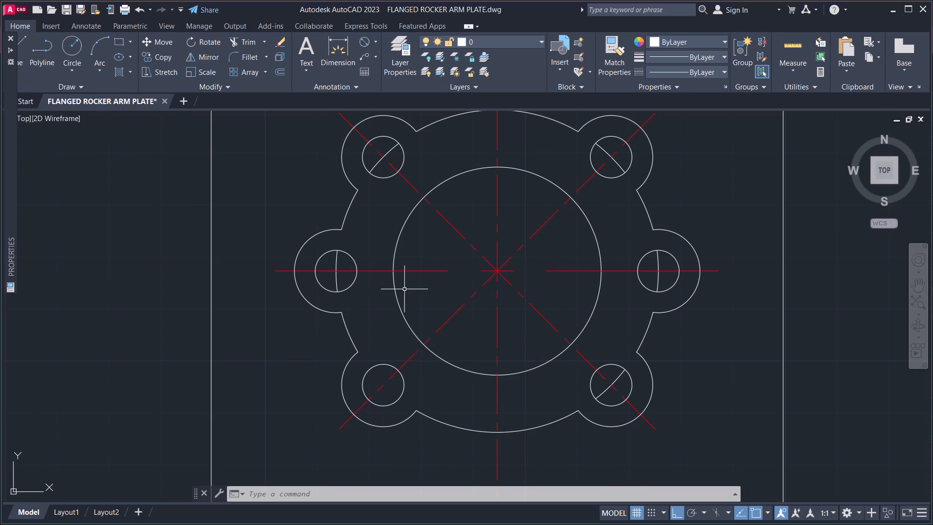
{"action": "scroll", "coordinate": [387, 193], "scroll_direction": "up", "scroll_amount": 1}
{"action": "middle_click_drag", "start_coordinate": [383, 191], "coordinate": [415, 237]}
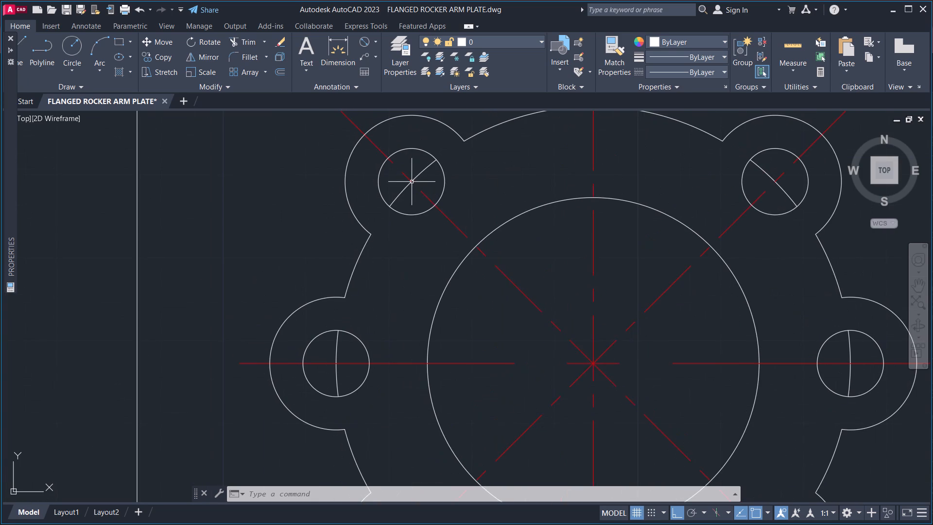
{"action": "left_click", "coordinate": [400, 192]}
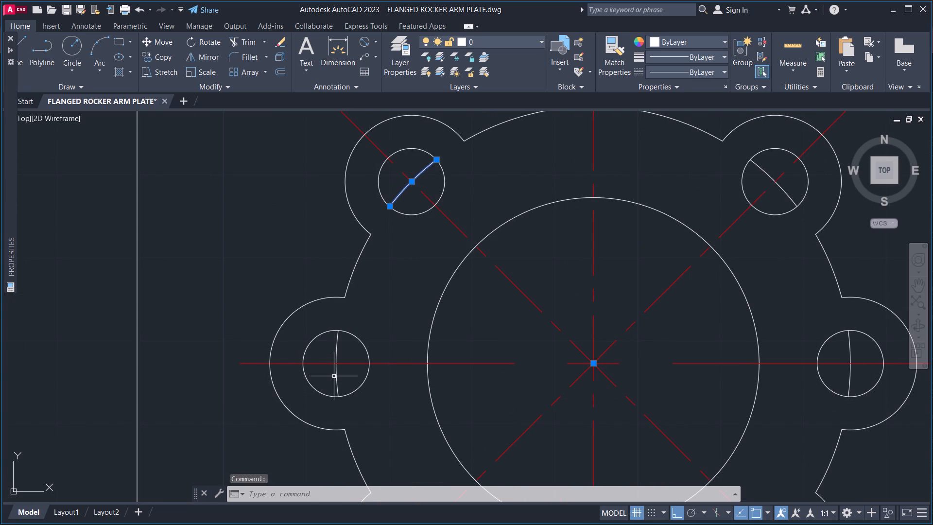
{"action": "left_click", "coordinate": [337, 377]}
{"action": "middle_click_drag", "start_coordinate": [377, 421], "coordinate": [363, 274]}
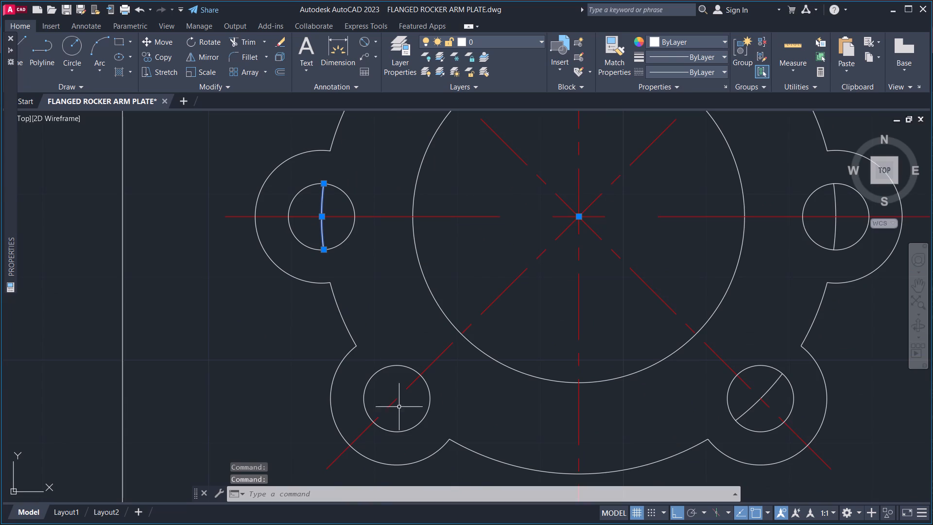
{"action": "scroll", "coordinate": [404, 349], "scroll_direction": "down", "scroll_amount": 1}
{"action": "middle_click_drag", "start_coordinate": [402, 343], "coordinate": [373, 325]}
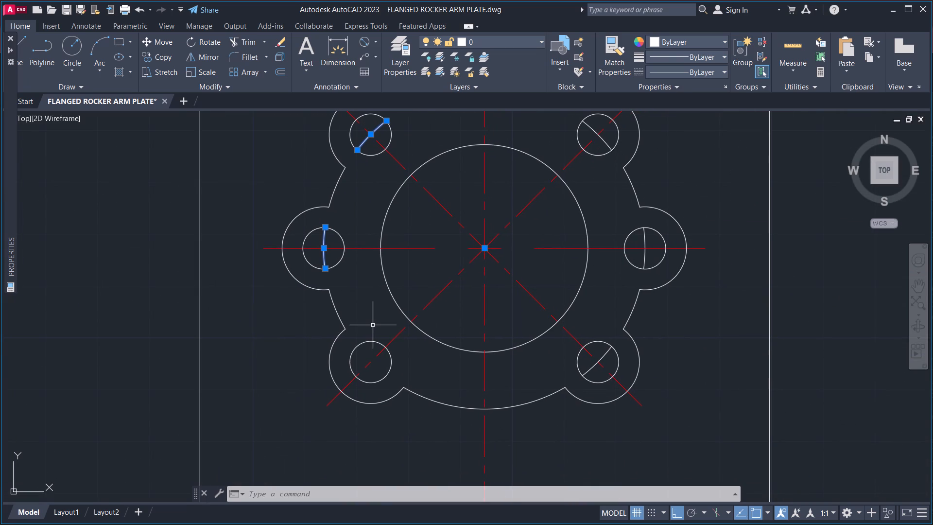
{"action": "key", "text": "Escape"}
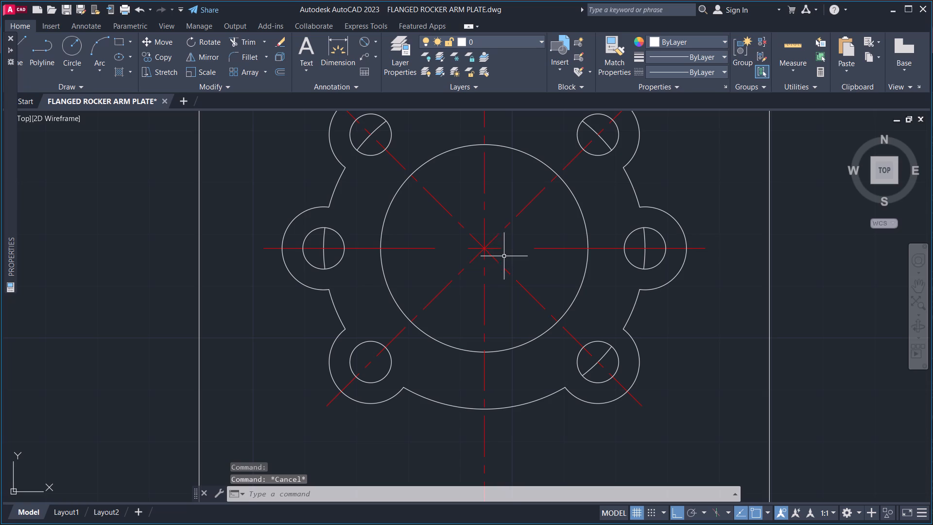
Draw a circle of diameter 62 centred on the intersection of the flange's centre lines.
{"action": "key", "text": "c"}
{"action": "key", "text": "space"}
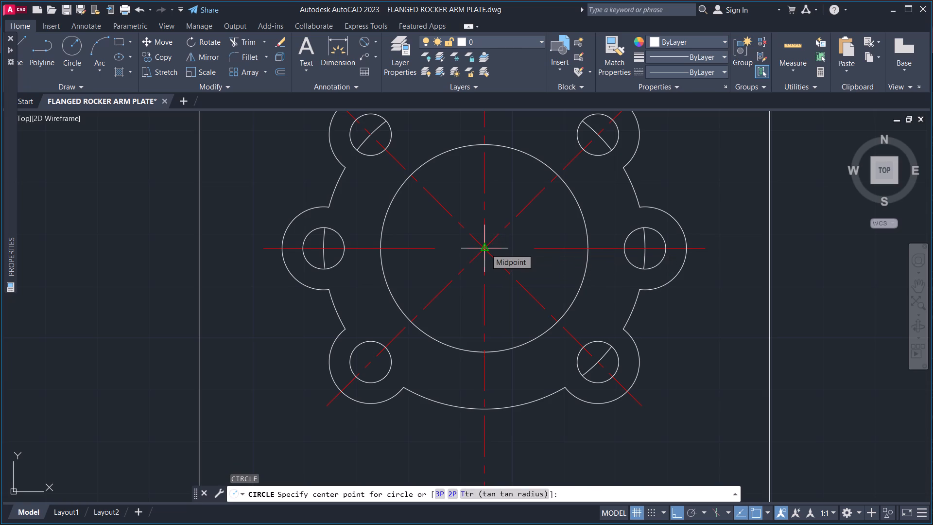
{"action": "left_click", "coordinate": [485, 248]}
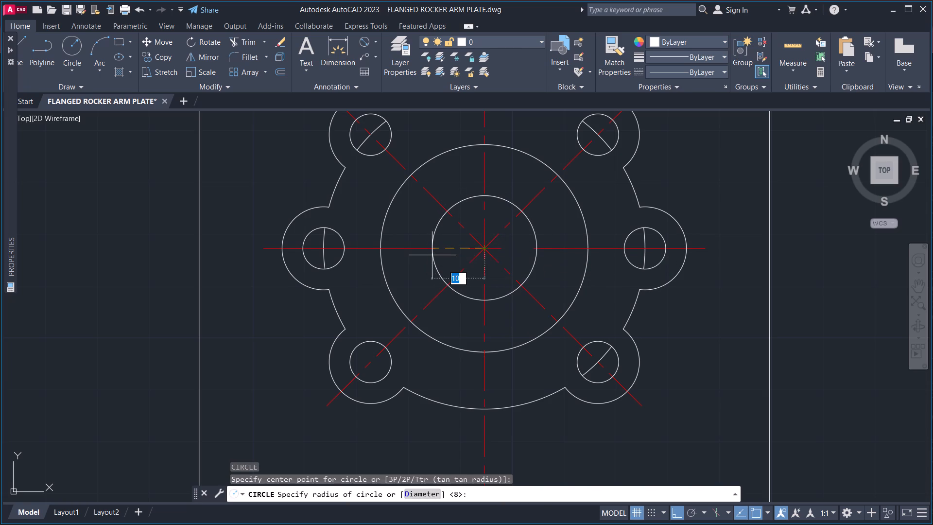
{"action": "type", "text": "D"}
{"action": "key", "text": "space"}
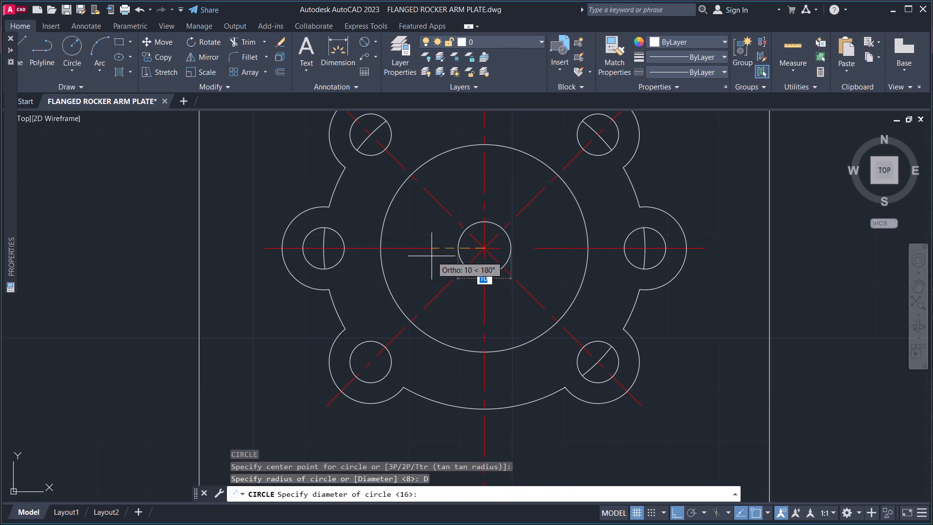
{"action": "type", "text": "62"}
{"action": "key", "text": "Return"}
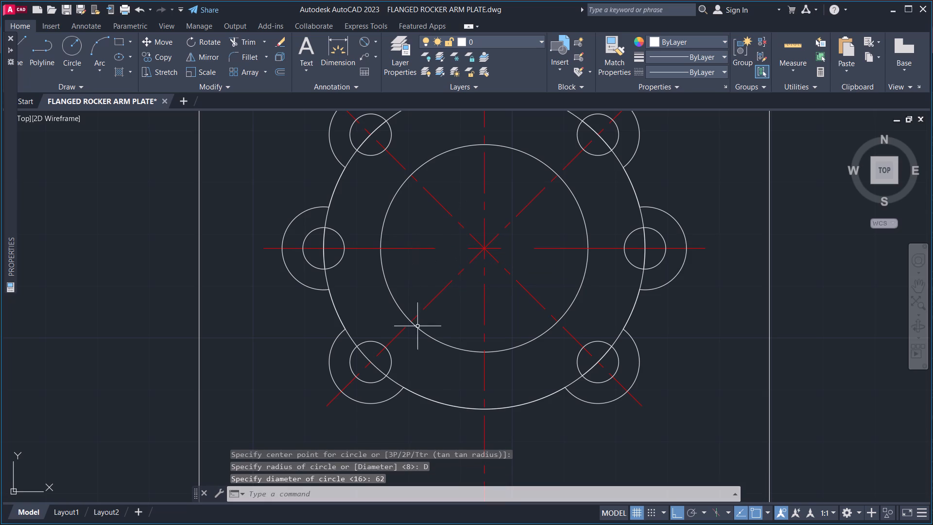
Trim the outer circle's segments between the lower-left hole and its boss on both sides of the hole.
{"action": "scroll", "coordinate": [366, 357], "scroll_direction": "up", "scroll_amount": 2}
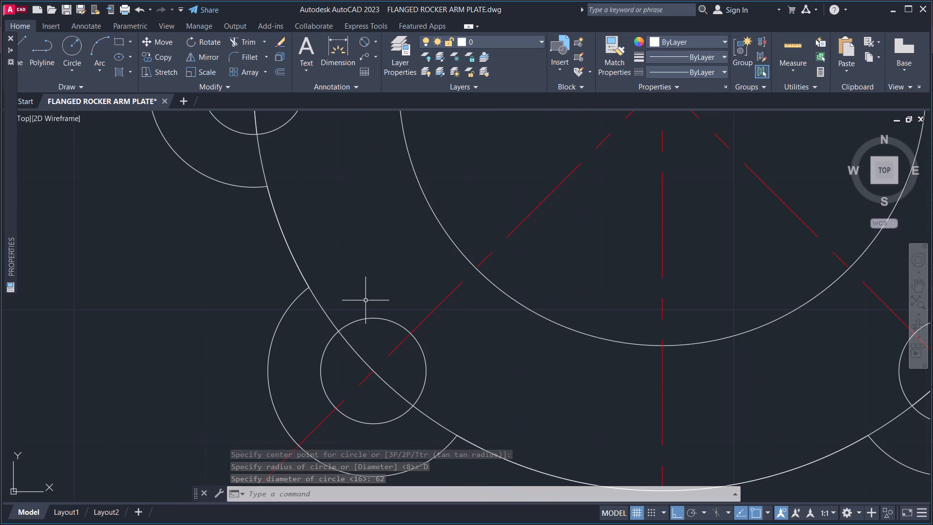
{"action": "key", "text": "t"}
{"action": "key", "text": "r"}
{"action": "key", "text": "space"}
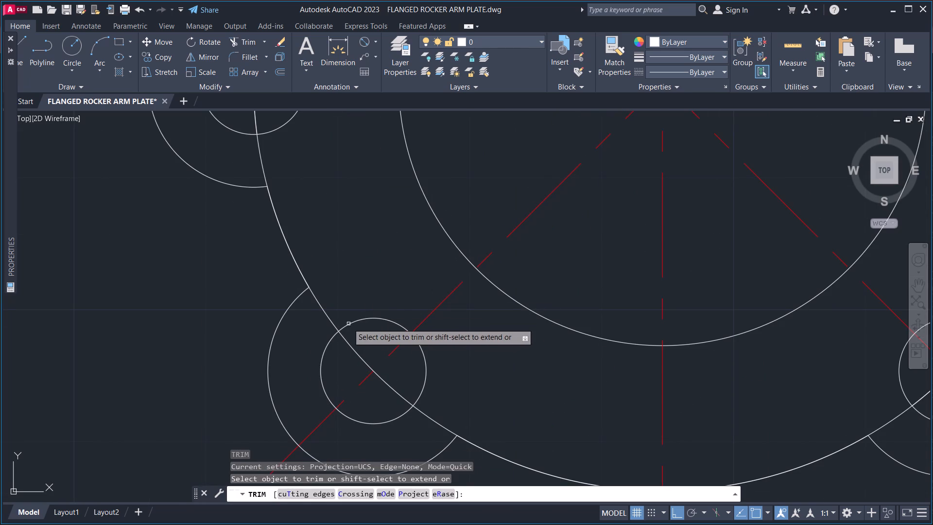
{"action": "left_click", "coordinate": [328, 315]}
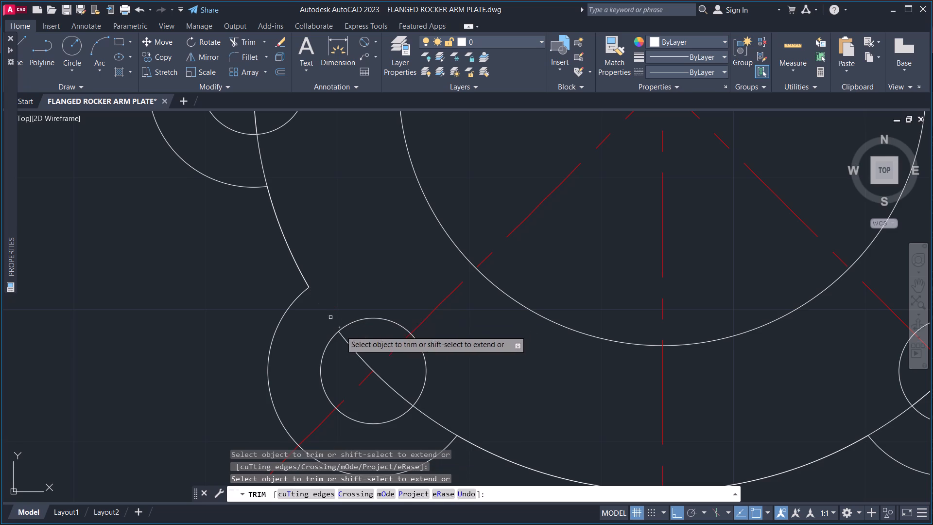
{"action": "left_click", "coordinate": [426, 417]}
{"action": "key", "text": "Escape"}
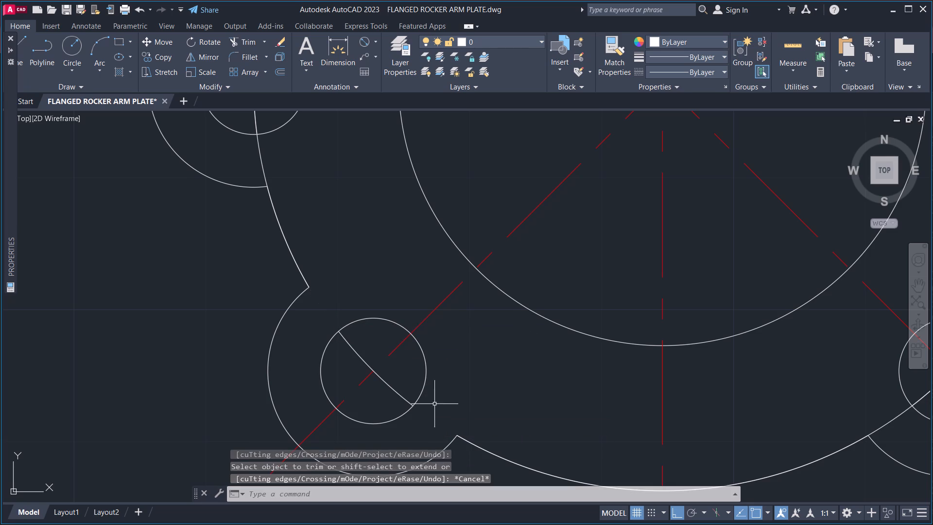
Delete the long outer-circle arc that overlaps the flange outline and ends at the lower-left boss.
{"action": "left_click", "coordinate": [486, 453]}
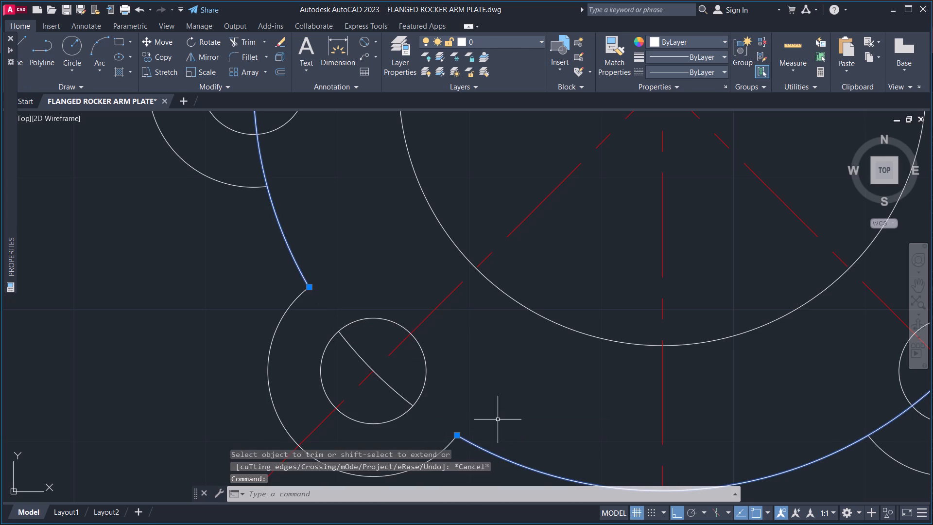
{"action": "key", "text": "Delete"}
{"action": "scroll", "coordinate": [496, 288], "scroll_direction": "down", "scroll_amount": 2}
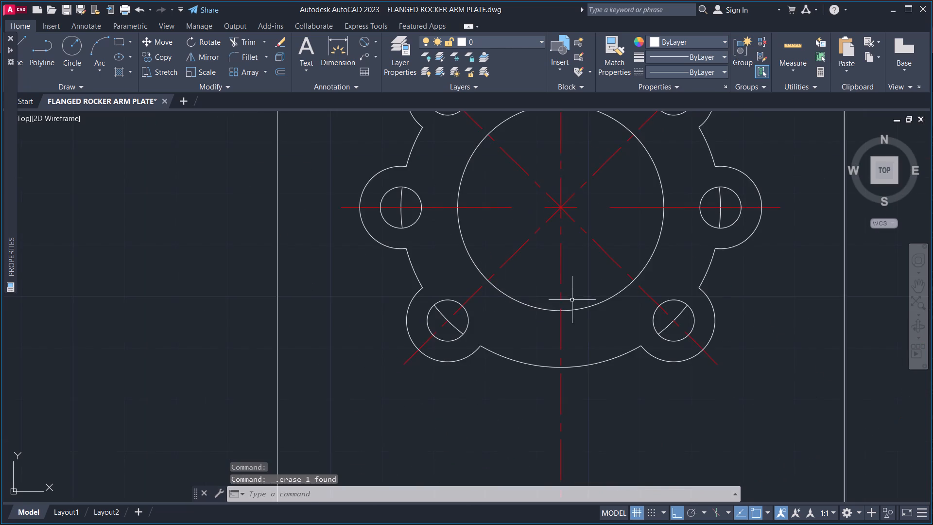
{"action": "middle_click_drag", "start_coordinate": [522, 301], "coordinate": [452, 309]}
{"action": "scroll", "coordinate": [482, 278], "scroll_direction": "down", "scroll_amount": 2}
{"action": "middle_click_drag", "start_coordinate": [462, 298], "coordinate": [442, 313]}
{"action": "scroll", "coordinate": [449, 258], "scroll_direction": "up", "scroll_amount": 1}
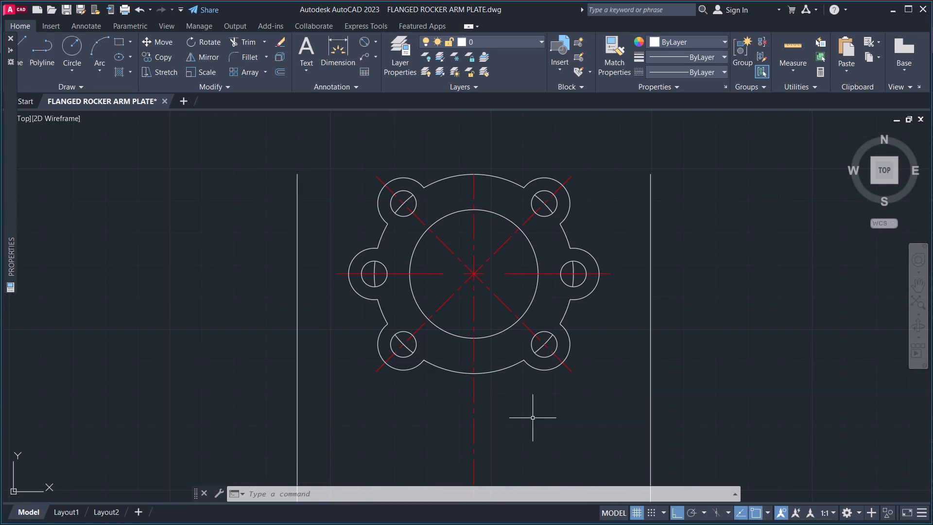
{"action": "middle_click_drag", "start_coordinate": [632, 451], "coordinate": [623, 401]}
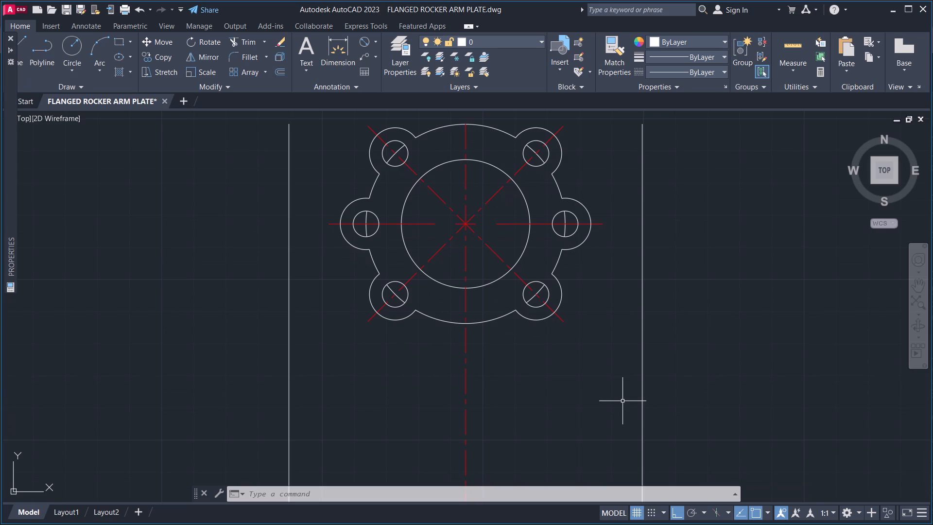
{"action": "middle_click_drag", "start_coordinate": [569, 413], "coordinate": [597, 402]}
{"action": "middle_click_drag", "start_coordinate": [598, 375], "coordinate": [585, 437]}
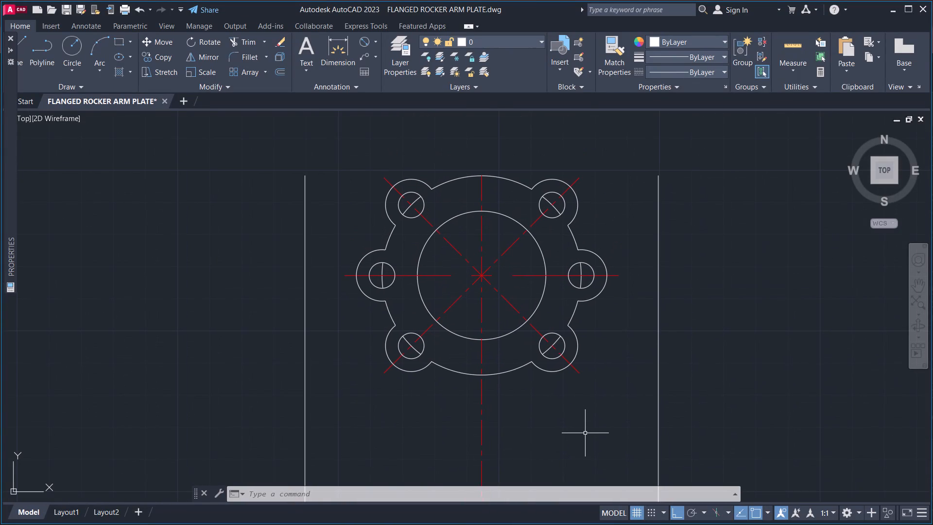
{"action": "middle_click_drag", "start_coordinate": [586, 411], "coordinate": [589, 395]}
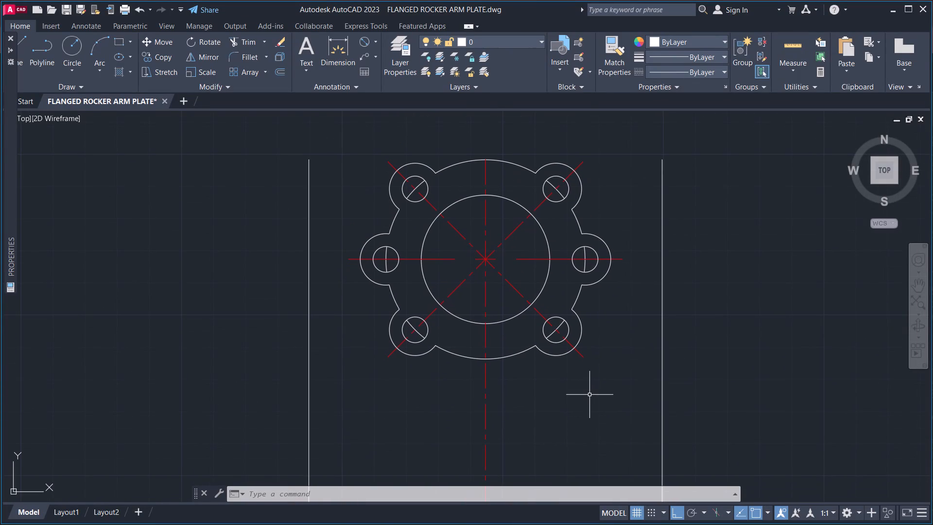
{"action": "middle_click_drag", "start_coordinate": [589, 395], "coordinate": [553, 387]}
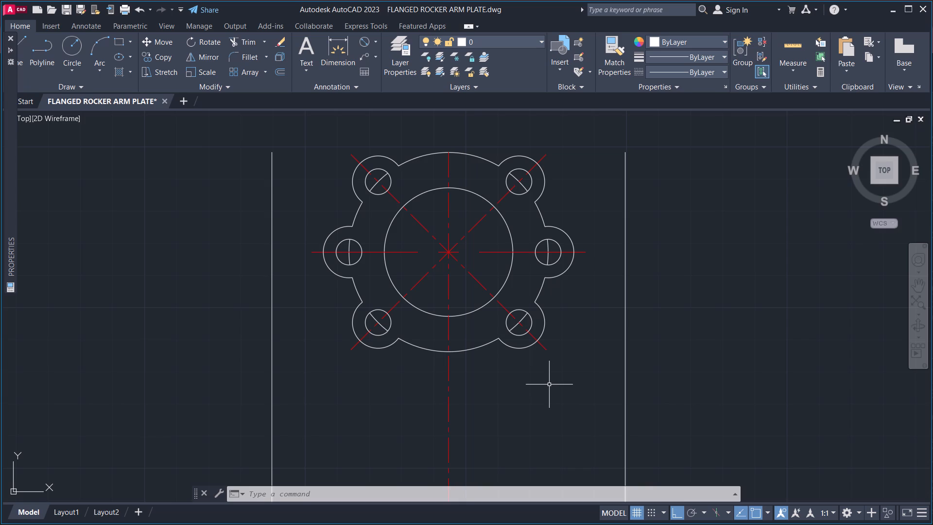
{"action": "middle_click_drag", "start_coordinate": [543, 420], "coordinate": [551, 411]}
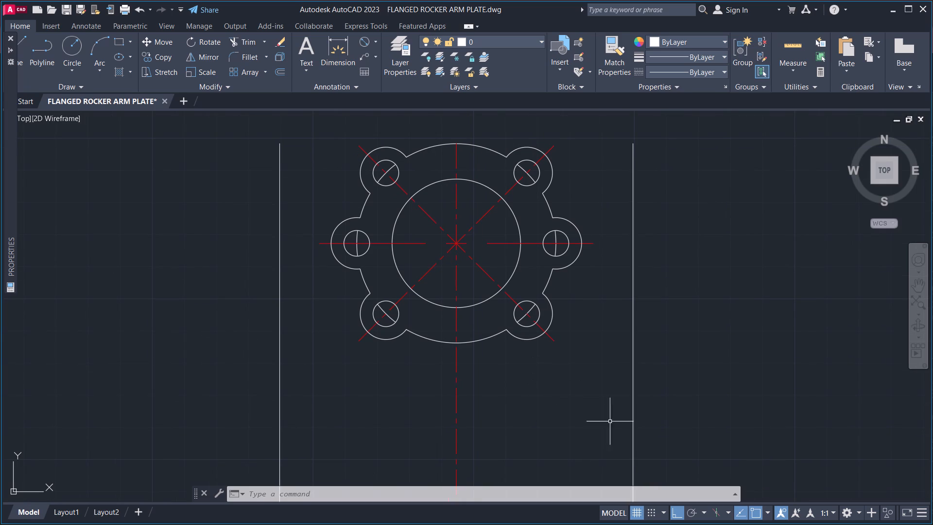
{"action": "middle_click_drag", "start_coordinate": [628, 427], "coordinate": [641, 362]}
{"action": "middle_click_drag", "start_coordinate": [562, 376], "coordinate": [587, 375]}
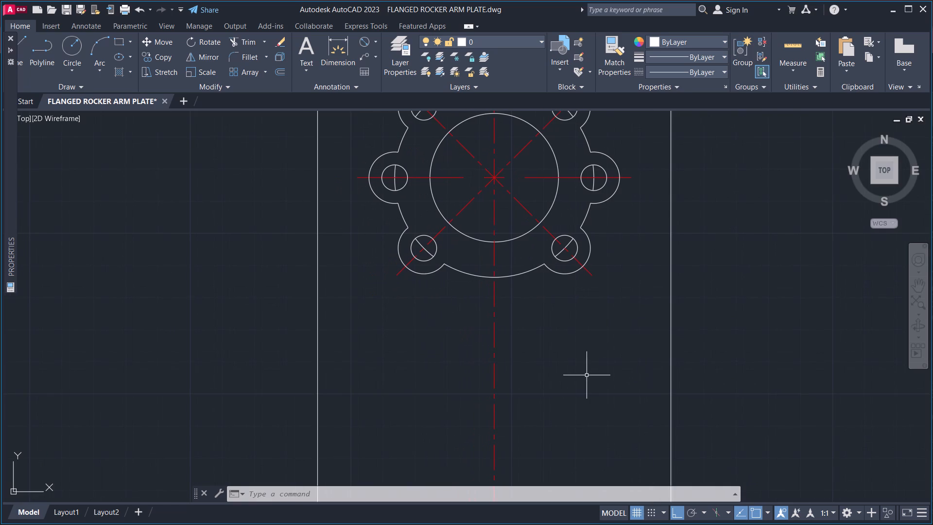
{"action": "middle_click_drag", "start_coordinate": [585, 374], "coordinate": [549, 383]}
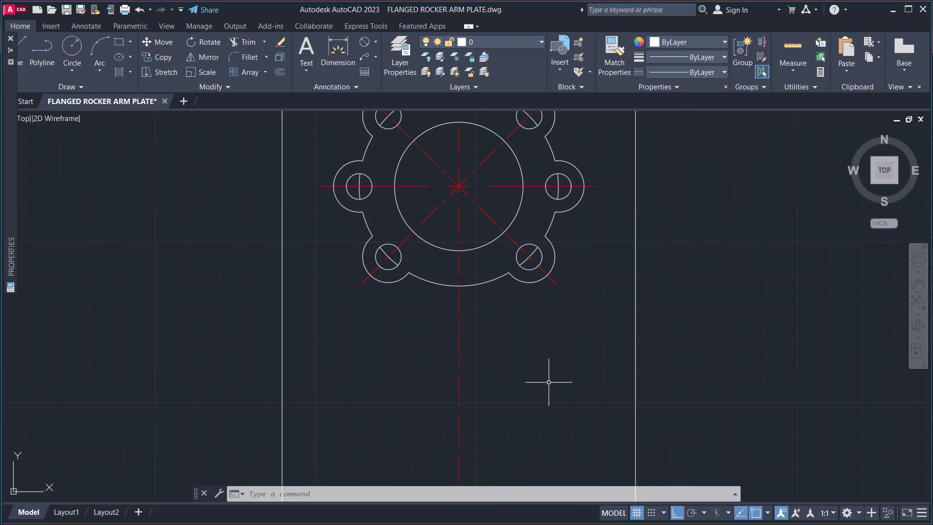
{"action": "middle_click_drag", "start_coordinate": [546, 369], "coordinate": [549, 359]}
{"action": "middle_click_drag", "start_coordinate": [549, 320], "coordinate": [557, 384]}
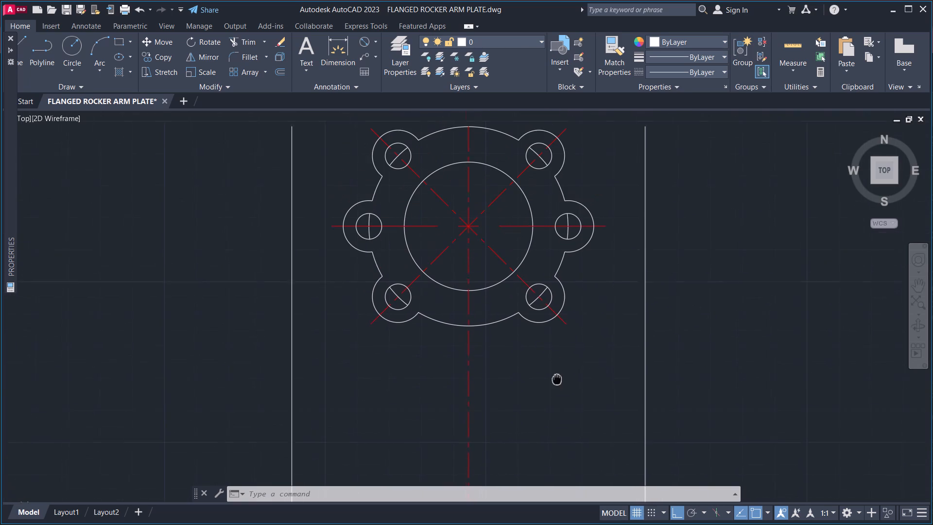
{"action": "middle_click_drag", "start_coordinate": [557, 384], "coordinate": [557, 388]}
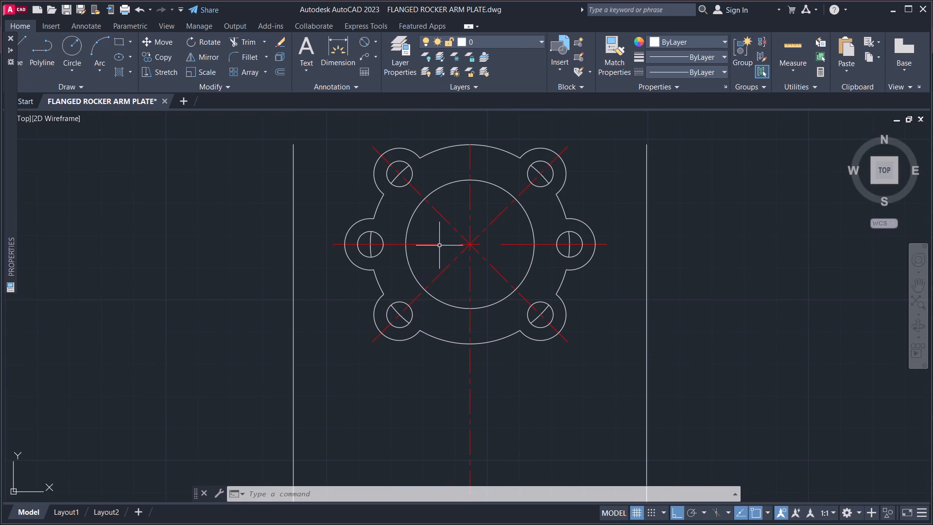
Copy the flange's horizontal centre line 65 units straight down.
{"action": "left_click", "coordinate": [435, 244]}
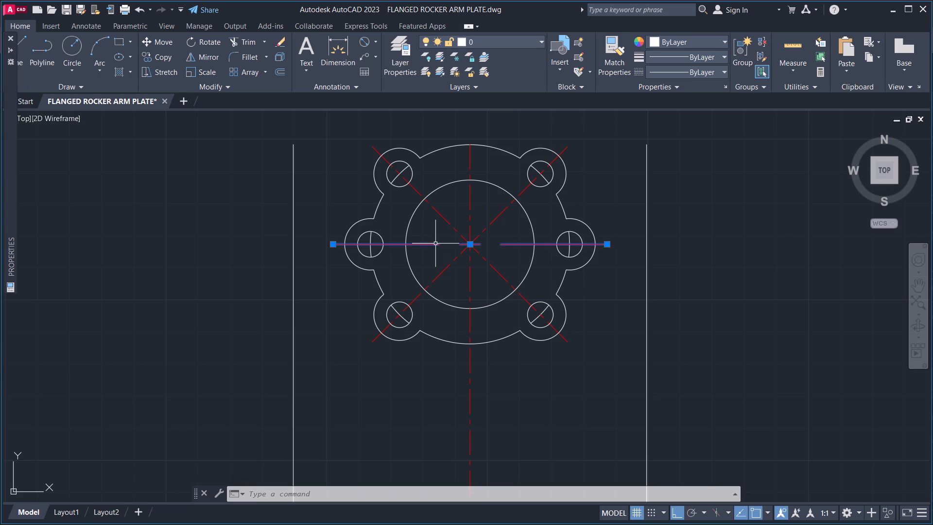
{"action": "type", "text": "CP"}
{"action": "key", "text": "space"}
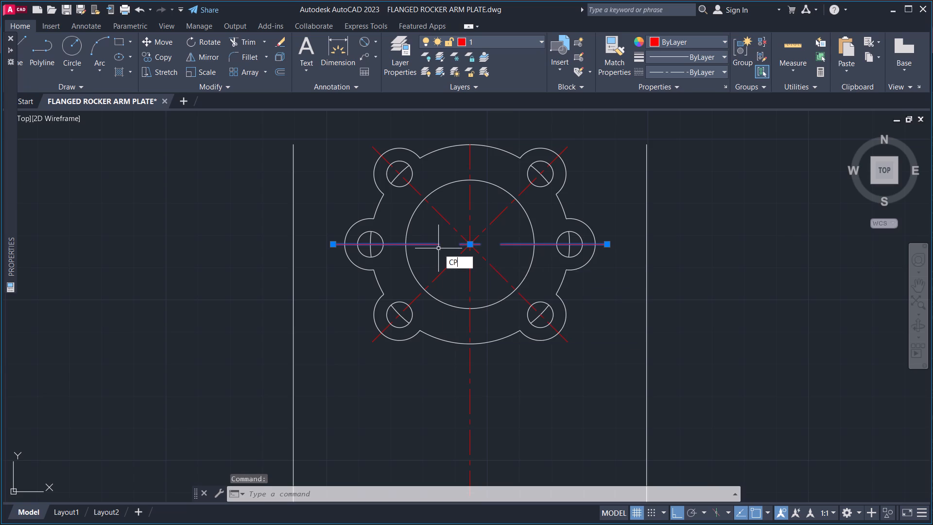
{"action": "left_click", "coordinate": [634, 246]}
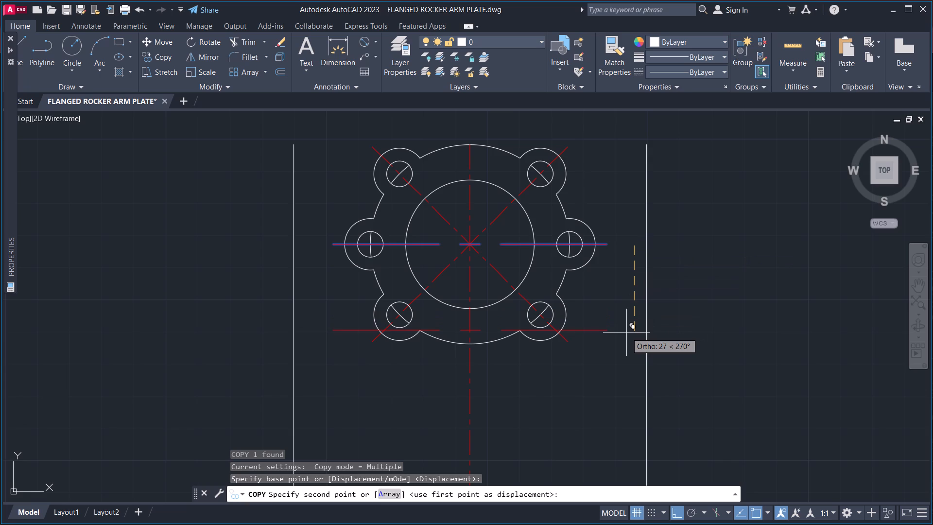
{"action": "type", "text": "65"}
{"action": "key", "text": "Return"}
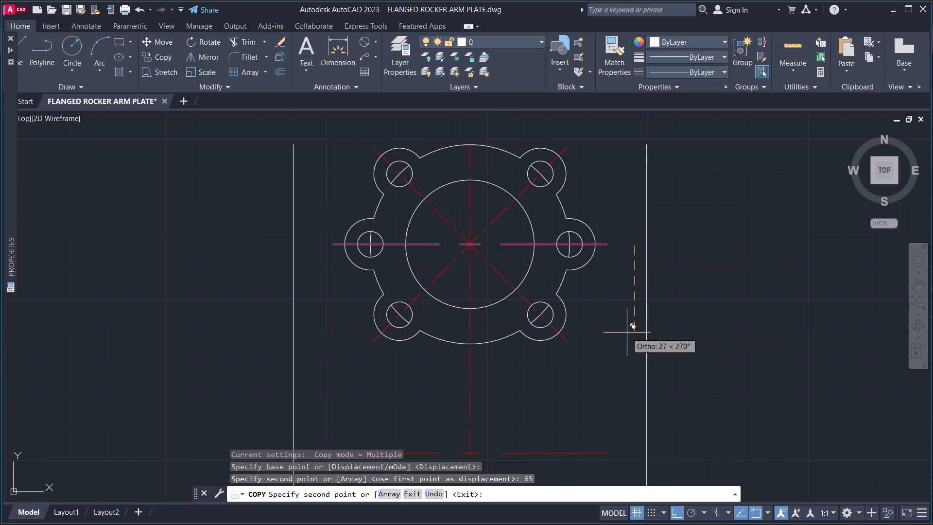
{"action": "key", "text": "Escape"}
Stretch both ends of the copied centre line beyond the two outer vertical lines and recentre it on the vertical centre line.
{"action": "middle_click_drag", "start_coordinate": [633, 405], "coordinate": [635, 295]}
{"action": "left_click", "coordinate": [589, 360]}
{"action": "left_click", "coordinate": [577, 333]}
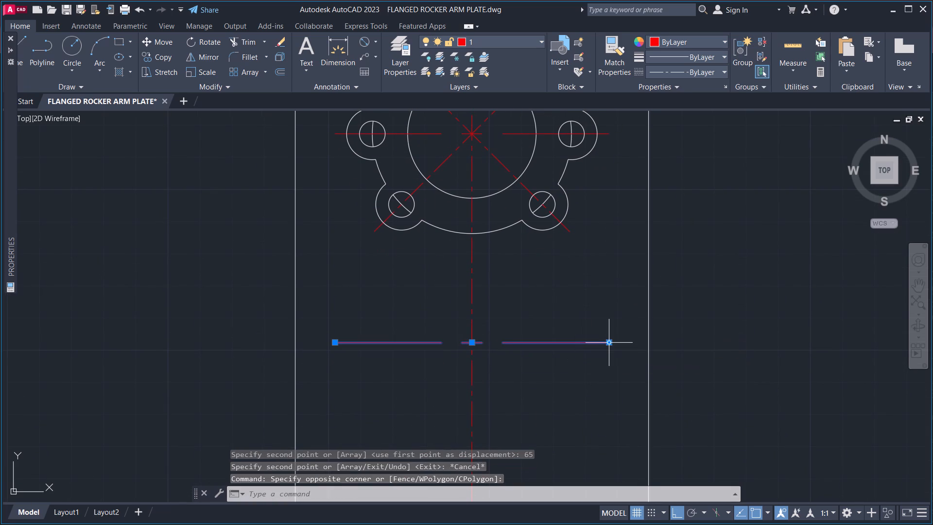
{"action": "left_click", "coordinate": [609, 345]}
{"action": "left_click", "coordinate": [716, 338]}
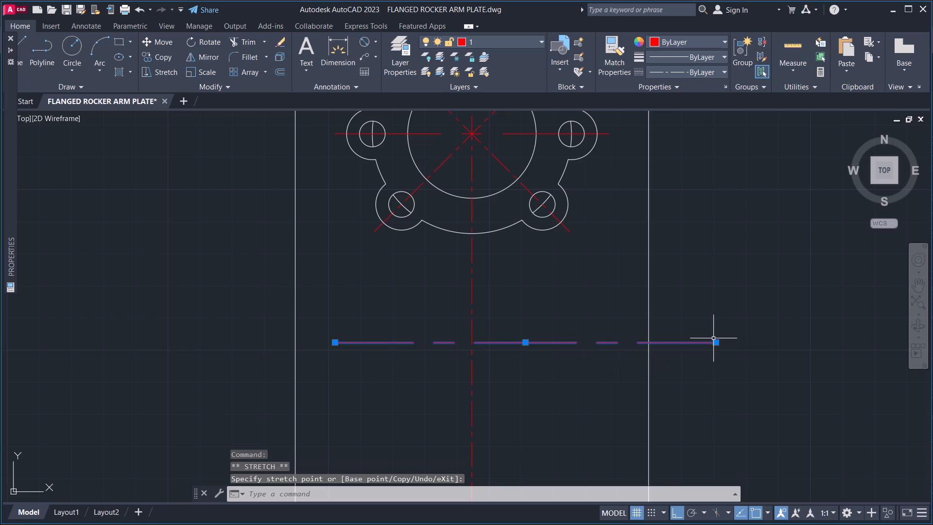
{"action": "left_click", "coordinate": [338, 343]}
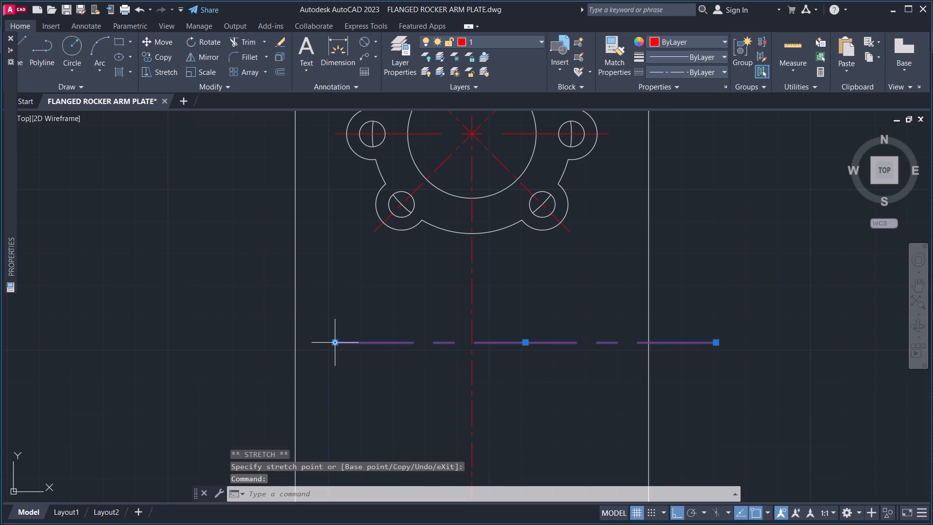
{"action": "left_click", "coordinate": [333, 343]}
{"action": "left_click", "coordinate": [267, 341]}
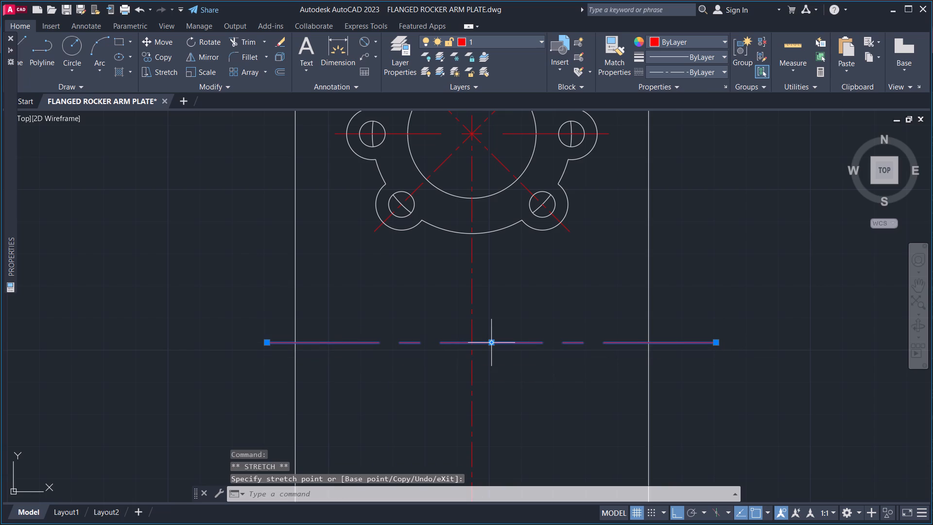
{"action": "left_click", "coordinate": [493, 341]}
{"action": "left_click", "coordinate": [472, 342]}
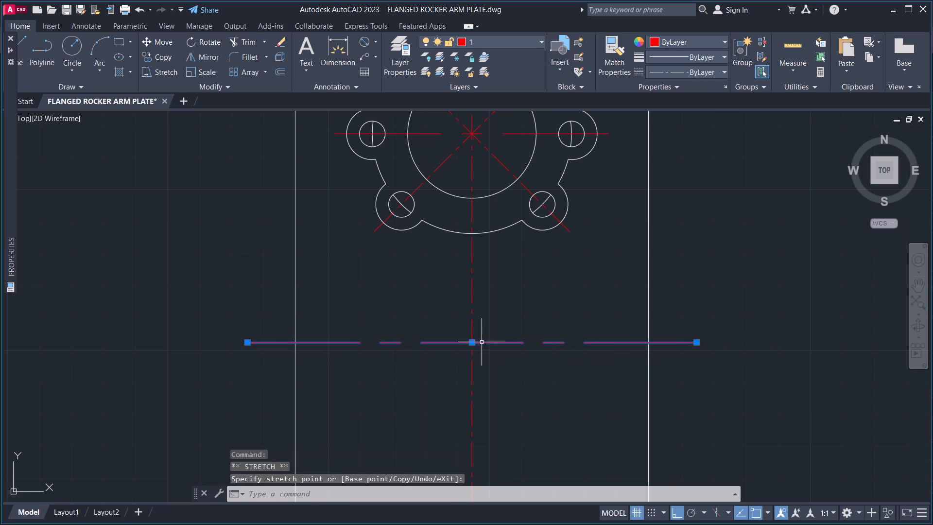
{"action": "key", "text": "Escape"}
Draw a circle of diameter 30 centred where the left vertical line crosses the lower horizontal centre line.
{"action": "middle_click_drag", "start_coordinate": [503, 326], "coordinate": [468, 359]}
{"action": "scroll", "coordinate": [471, 354], "scroll_direction": "down", "scroll_amount": 1}
{"action": "middle_click_drag", "start_coordinate": [489, 355], "coordinate": [499, 336]}
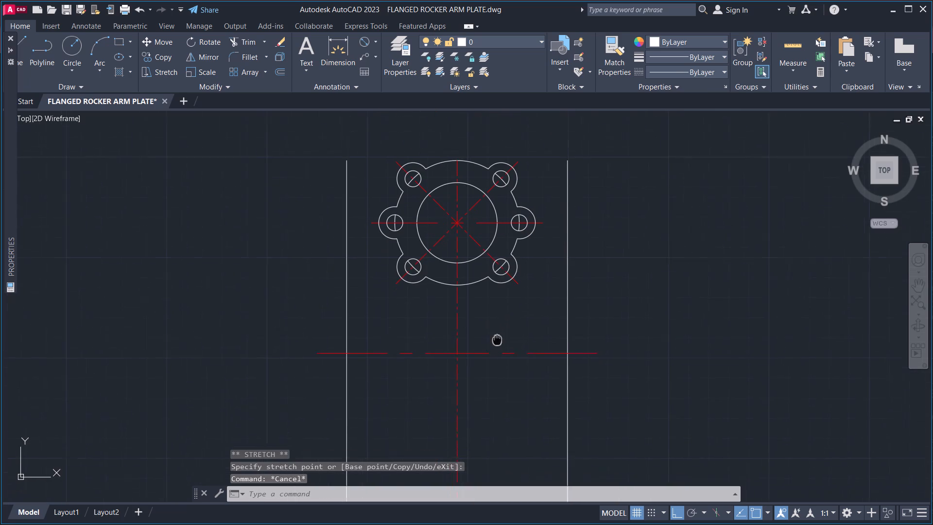
{"action": "middle_click_drag", "start_coordinate": [499, 336], "coordinate": [501, 332]}
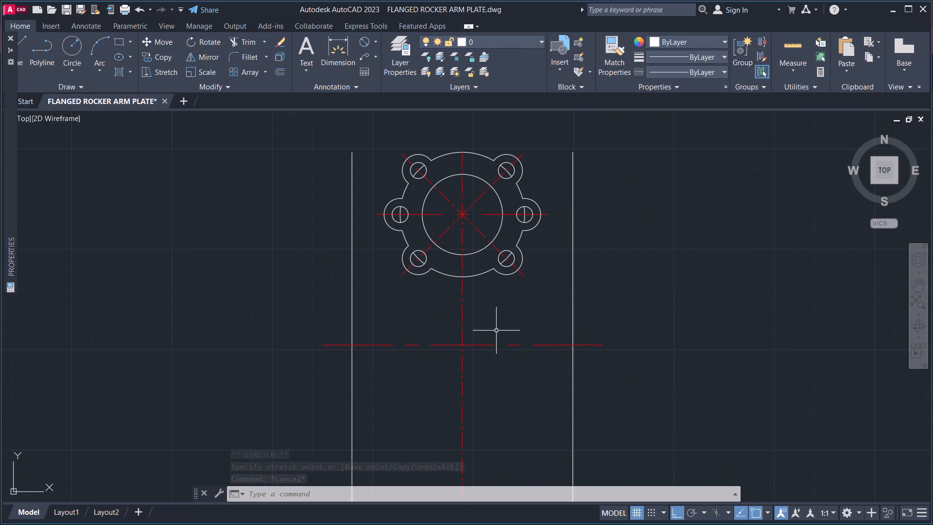
{"action": "middle_click_drag", "start_coordinate": [496, 324], "coordinate": [505, 305]}
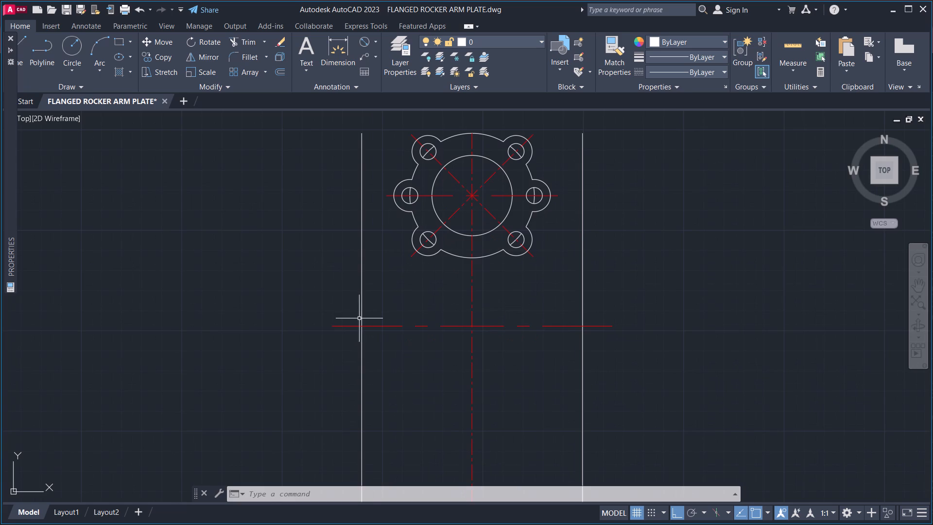
{"action": "left_click", "coordinate": [79, 69]}
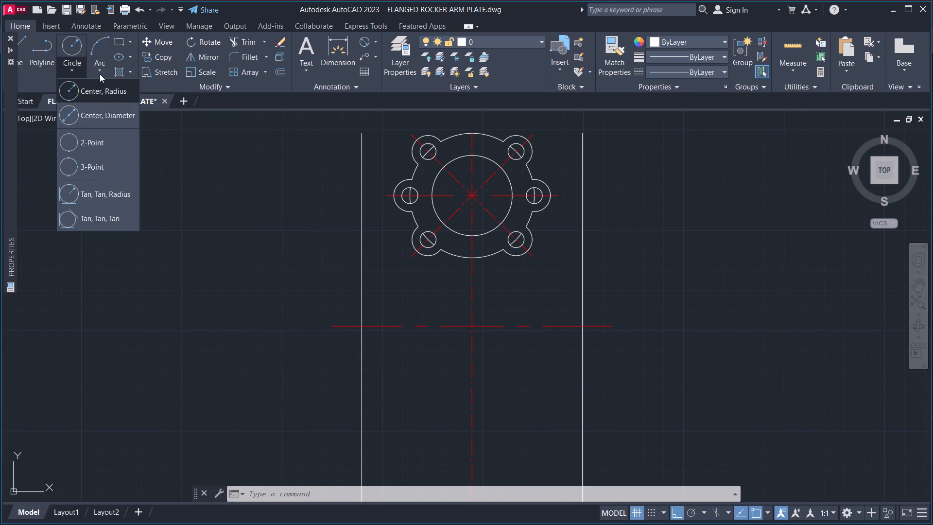
{"action": "left_click", "coordinate": [122, 119]}
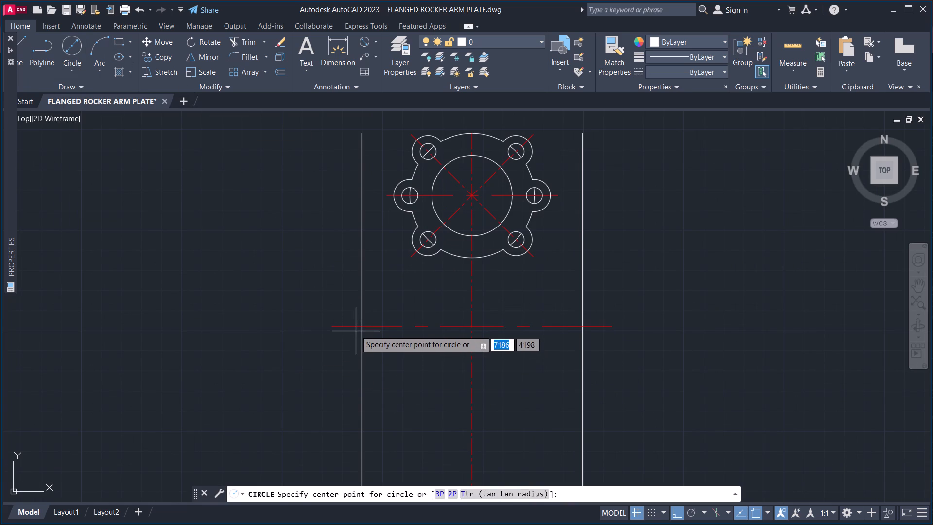
{"action": "left_click", "coordinate": [360, 326]}
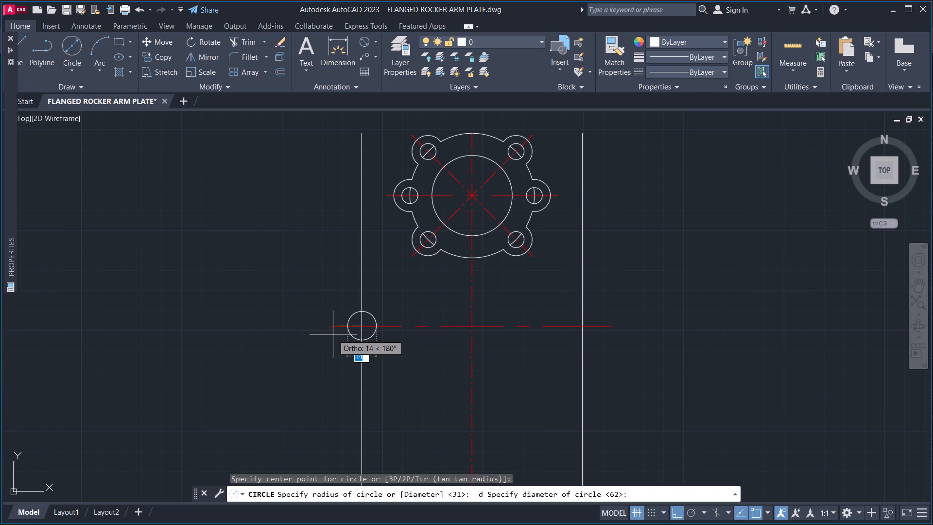
{"action": "type", "text": "30"}
{"action": "key", "text": "Return"}
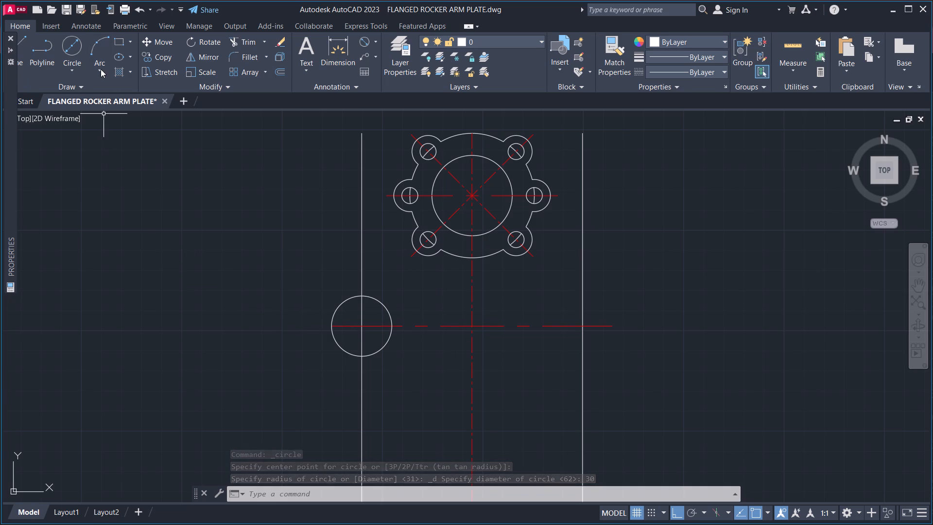
Draw a concentric circle of diameter 20 inside the 30-diameter circle on the left vertical line.
{"action": "left_click", "coordinate": [74, 49]}
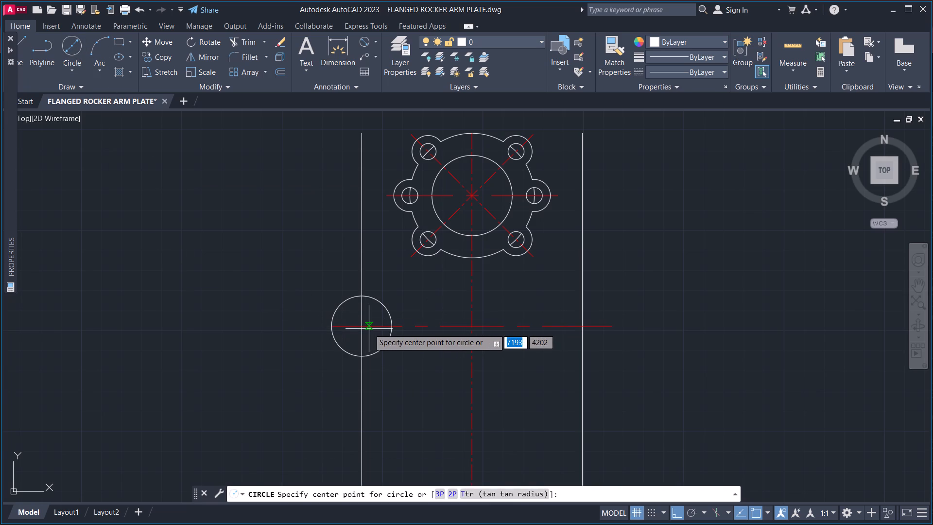
{"action": "left_click", "coordinate": [359, 326]}
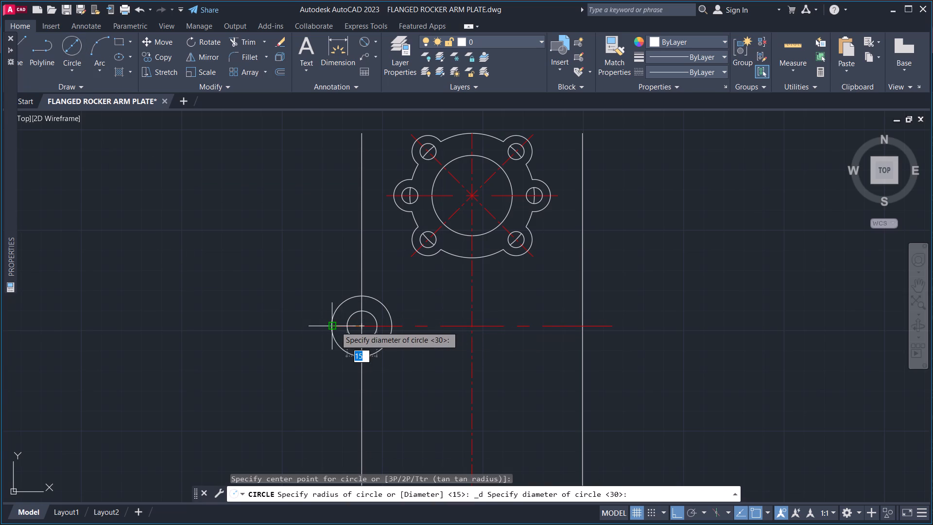
{"action": "type", "text": "20"}
{"action": "key", "text": "Return"}
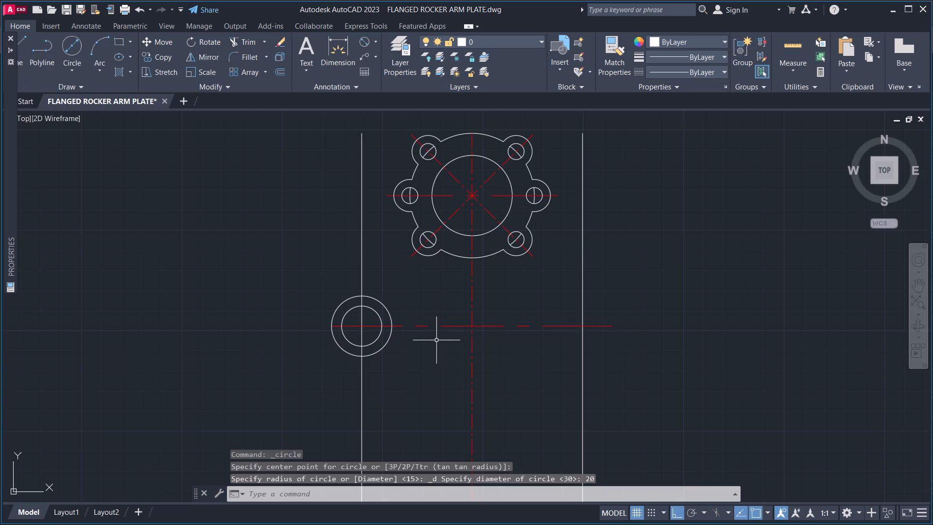
Draw a circle of radius 100 centred on the flange's centre point.
{"action": "middle_click_drag", "start_coordinate": [426, 358], "coordinate": [413, 334]}
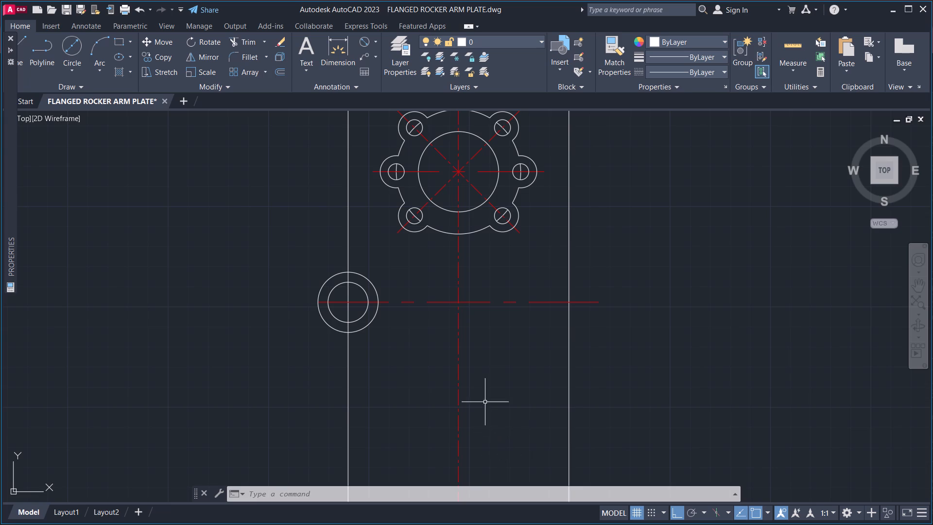
{"action": "middle_click_drag", "start_coordinate": [444, 338], "coordinate": [446, 374]}
{"action": "type", "text": "C"}
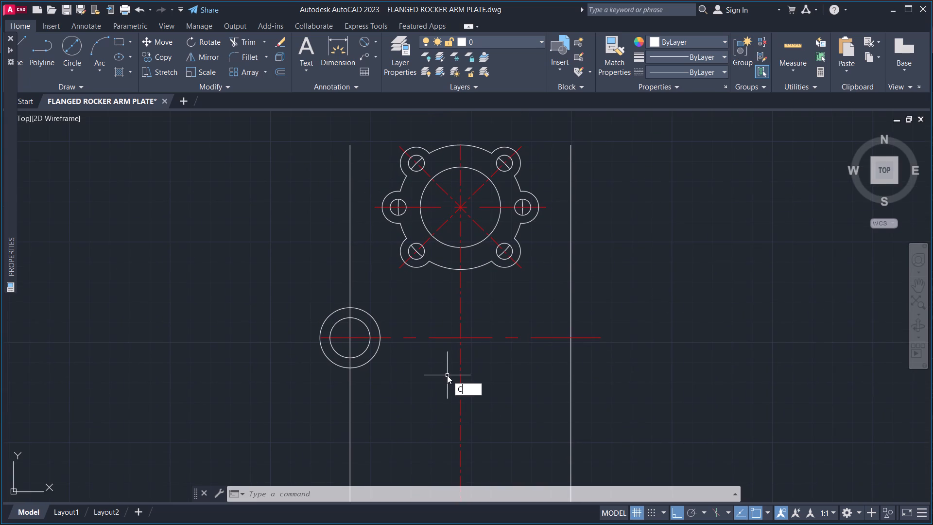
{"action": "key", "text": "space"}
{"action": "left_click", "coordinate": [463, 209]}
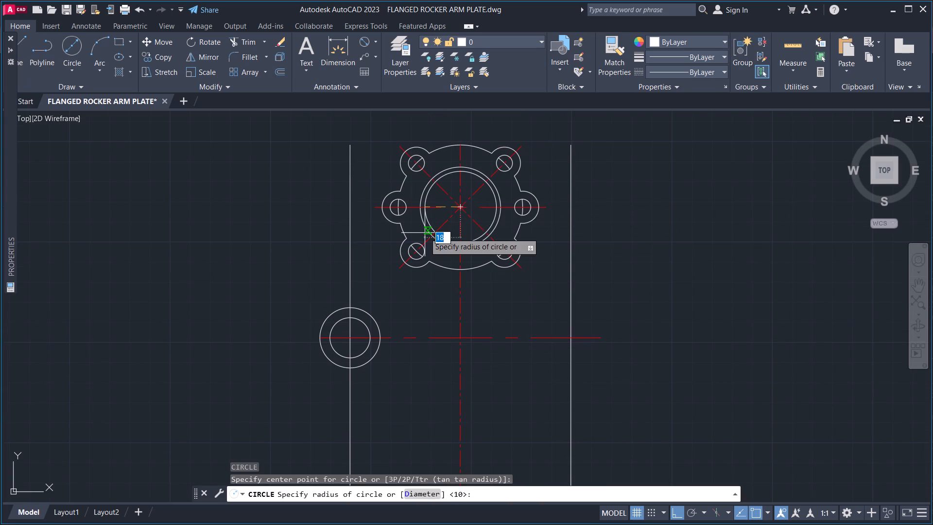
{"action": "type", "text": "100"}
{"action": "key", "text": "Return"}
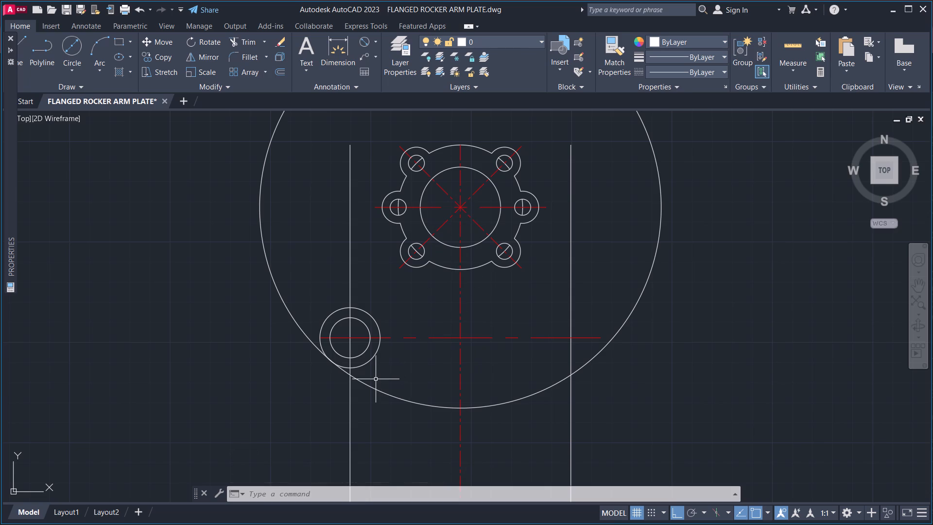
Copy the two concentric circles from the left vertical line to the right vertical line's crossing with the lower horizontal centre line.
{"action": "scroll", "coordinate": [342, 374], "scroll_direction": "up", "scroll_amount": 1}
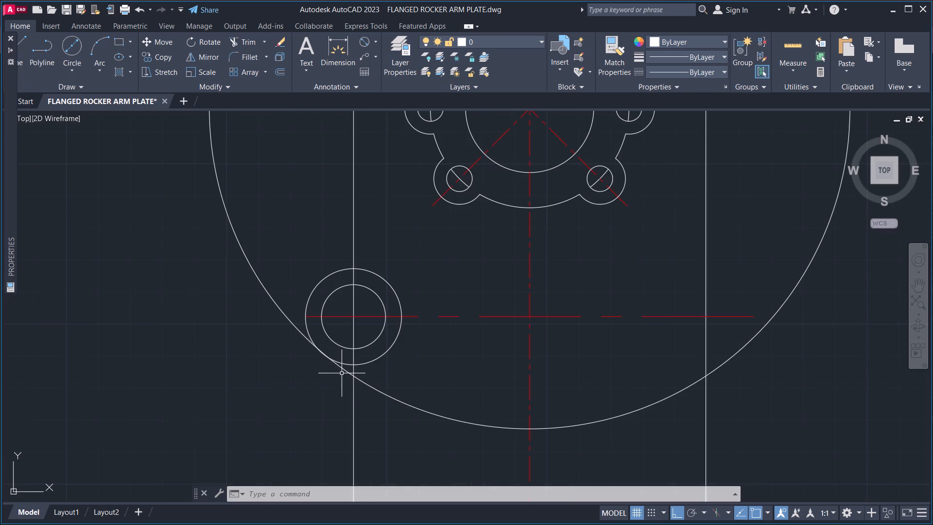
{"action": "scroll", "coordinate": [410, 381], "scroll_direction": "down", "scroll_amount": 1}
{"action": "middle_click_drag", "start_coordinate": [446, 377], "coordinate": [452, 353]}
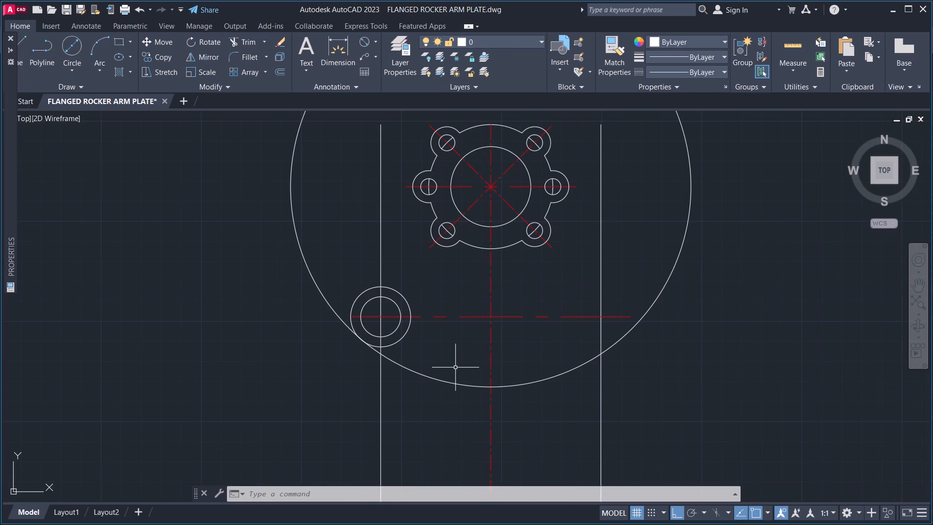
{"action": "scroll", "coordinate": [410, 343], "scroll_direction": "up", "scroll_amount": 2}
{"action": "left_click", "coordinate": [403, 340]}
{"action": "left_click", "coordinate": [368, 306]}
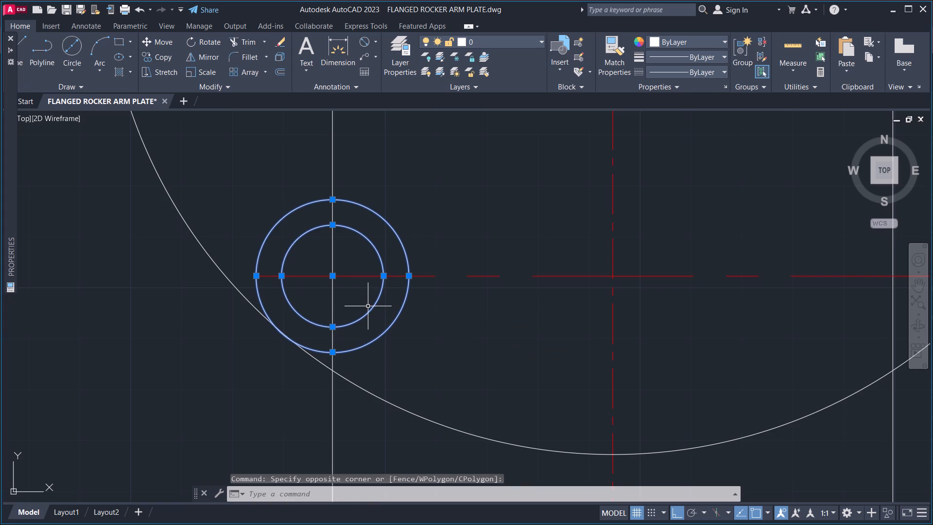
{"action": "key", "text": "c"}
{"action": "key", "text": "p"}
{"action": "key", "text": "space"}
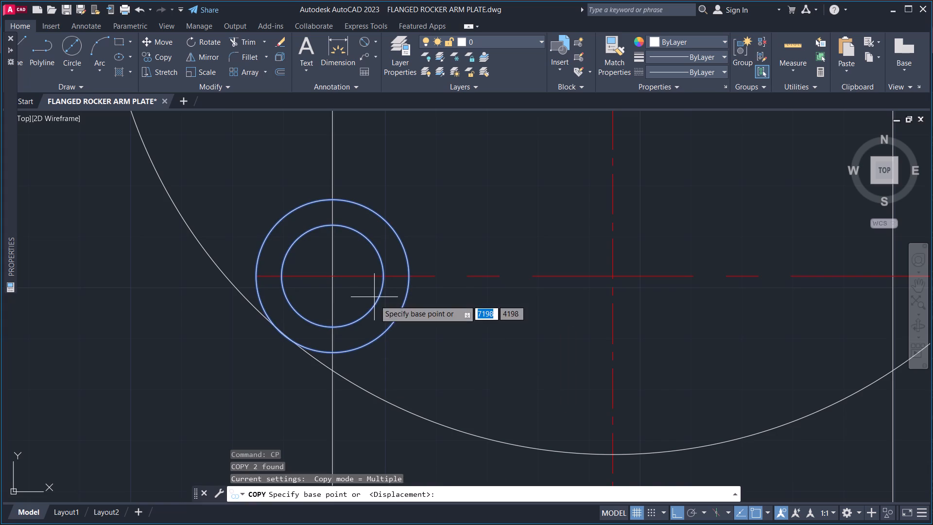
{"action": "left_click", "coordinate": [335, 279]}
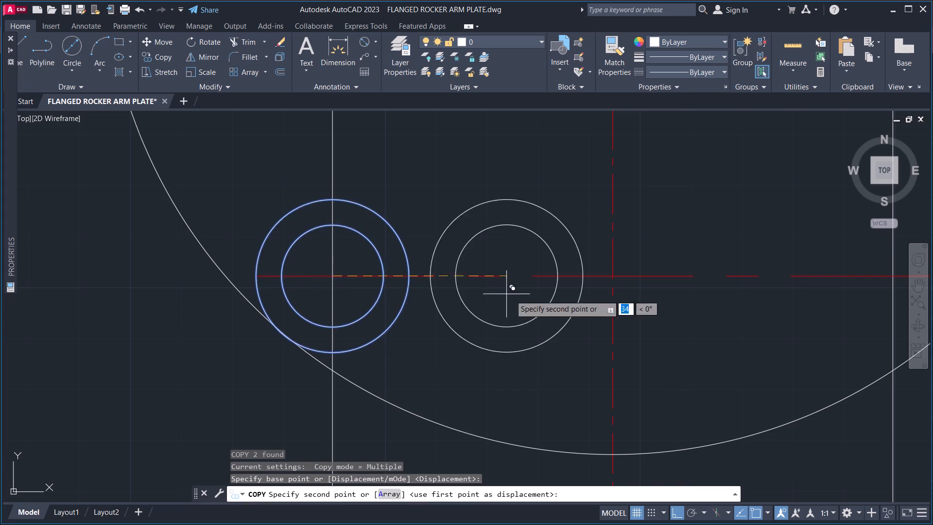
{"action": "scroll", "coordinate": [510, 295], "scroll_direction": "down", "scroll_amount": 2}
{"action": "middle_click_drag", "start_coordinate": [539, 297], "coordinate": [367, 294]}
{"action": "scroll", "coordinate": [472, 293], "scroll_direction": "up", "scroll_amount": 4}
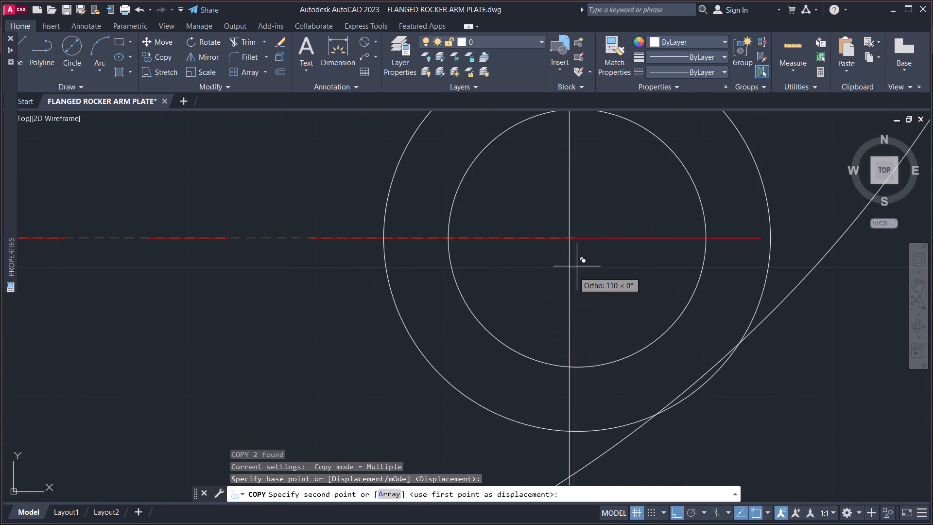
{"action": "left_click", "coordinate": [568, 239]}
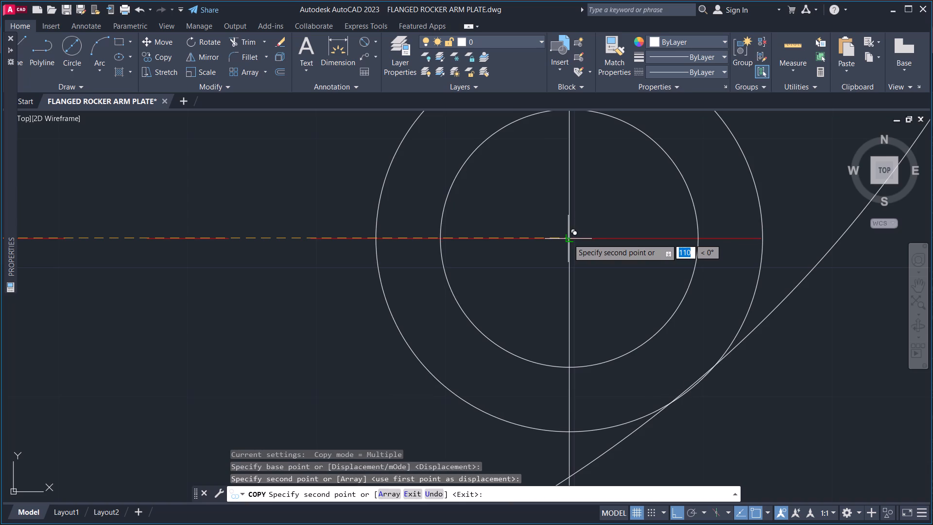
{"action": "scroll", "coordinate": [568, 239], "scroll_direction": "down", "scroll_amount": 3}
{"action": "middle_click_drag", "start_coordinate": [485, 290], "coordinate": [577, 276]}
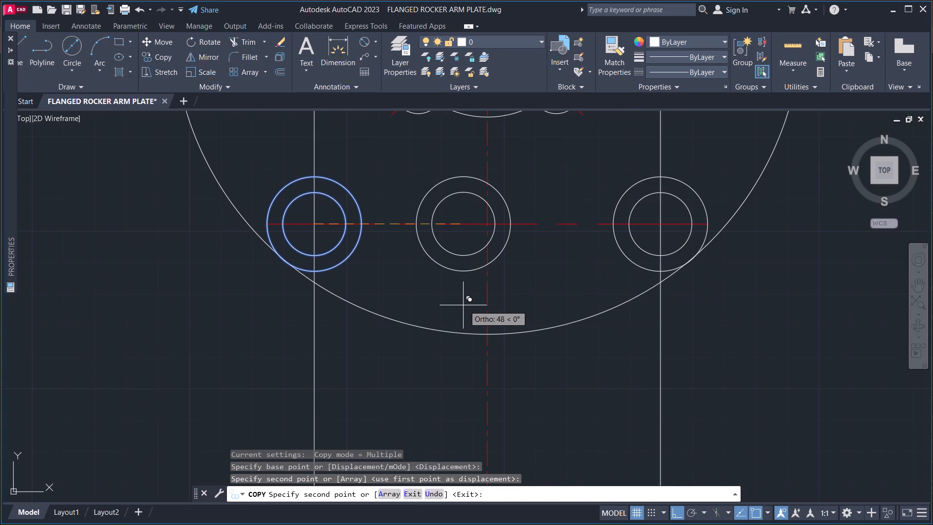
{"action": "key", "text": "Escape"}
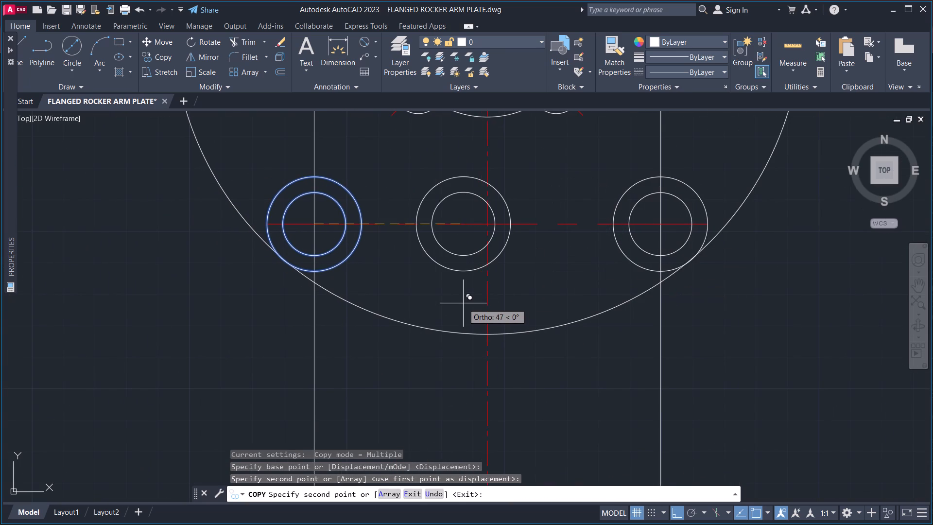
Copy the left concentric circle pair by its bottom quadrant to where the radius-100 circle crosses the vertical centre line, with Ortho off.
{"action": "scroll", "coordinate": [333, 295], "scroll_direction": "up", "scroll_amount": 1}
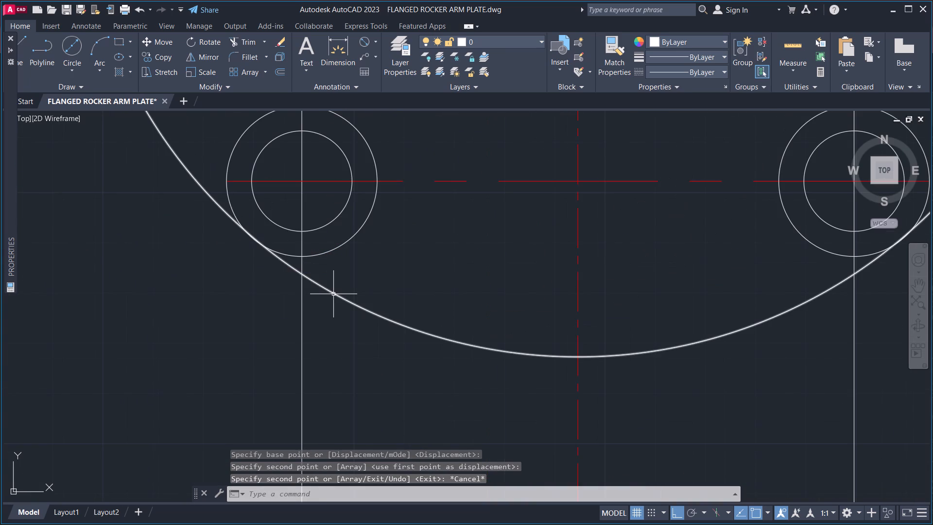
{"action": "middle_click_drag", "start_coordinate": [394, 396], "coordinate": [410, 394]}
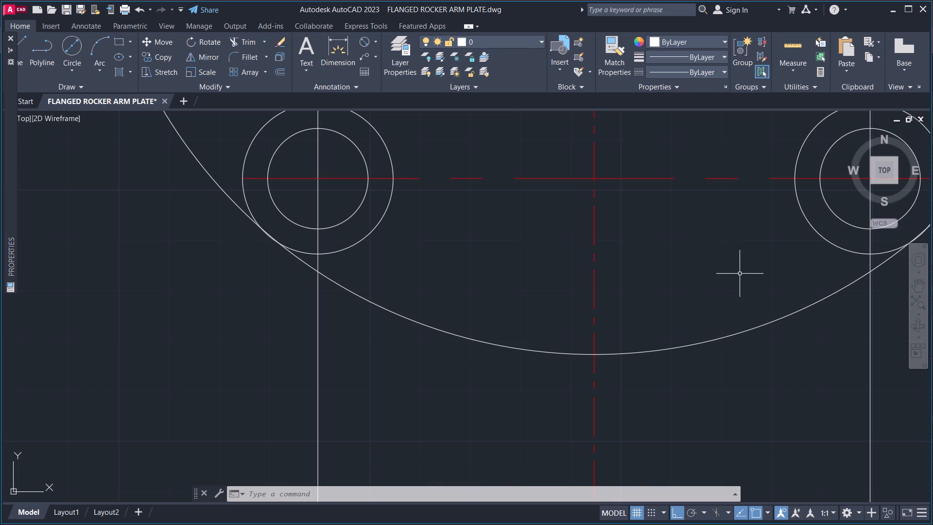
{"action": "scroll", "coordinate": [657, 328], "scroll_direction": "down", "scroll_amount": 2}
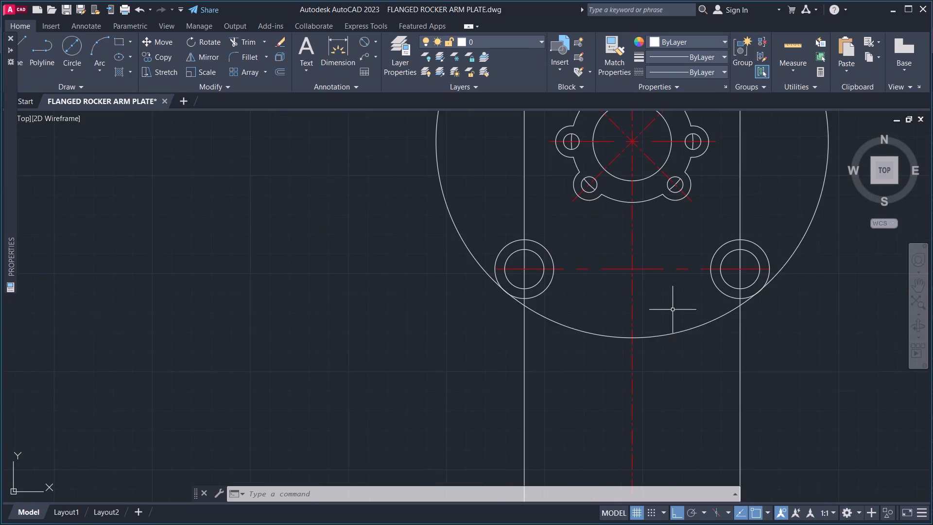
{"action": "middle_click_drag", "start_coordinate": [674, 303], "coordinate": [585, 376]}
{"action": "middle_click_drag", "start_coordinate": [516, 388], "coordinate": [470, 343]}
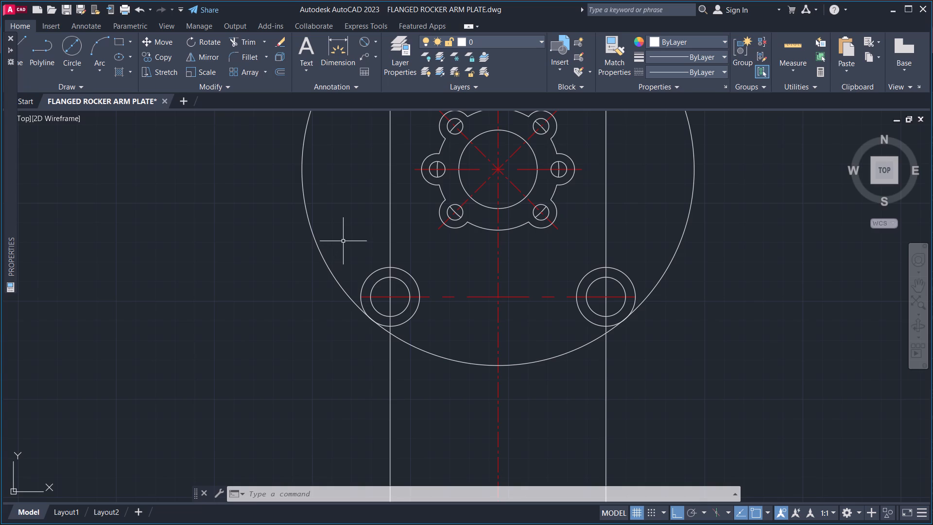
{"action": "scroll", "coordinate": [408, 324], "scroll_direction": "up", "scroll_amount": 3}
{"action": "left_click_drag", "start_coordinate": [411, 327], "coordinate": [410, 319]}
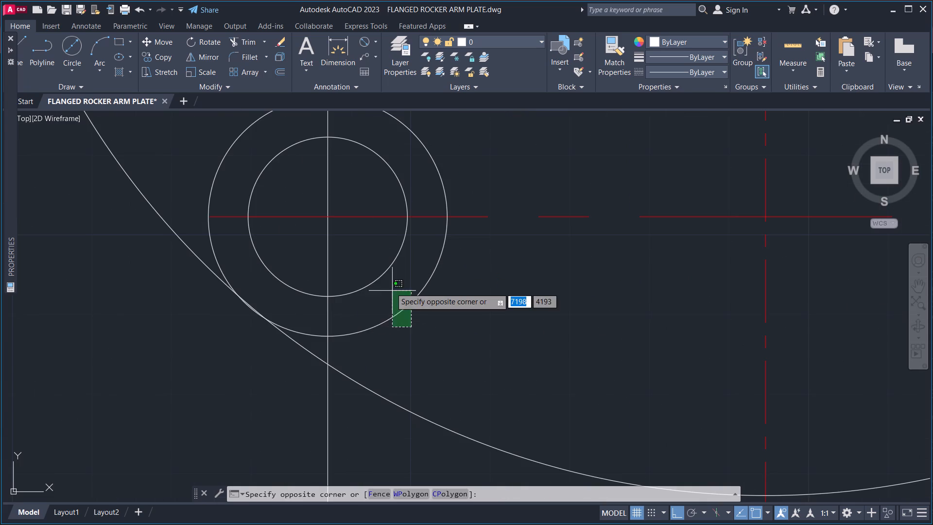
{"action": "left_click", "coordinate": [374, 270]}
{"action": "key", "text": "c"}
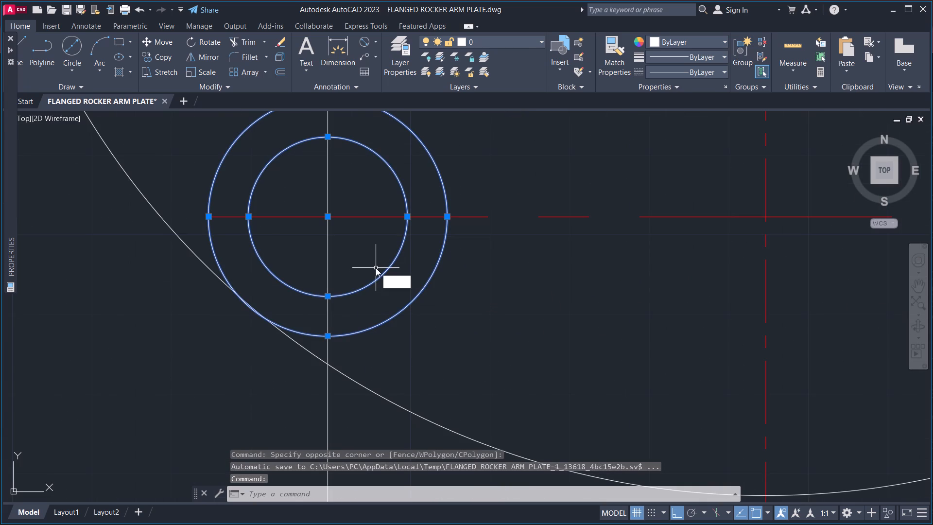
{"action": "key", "text": "p"}
{"action": "key", "text": "space"}
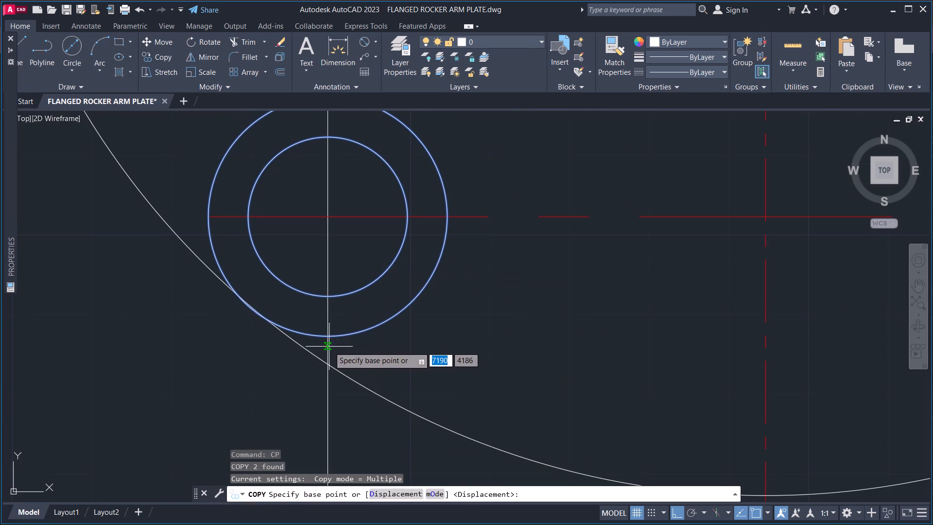
{"action": "left_click", "coordinate": [327, 333]}
{"action": "middle_click_drag", "start_coordinate": [556, 370], "coordinate": [448, 332]}
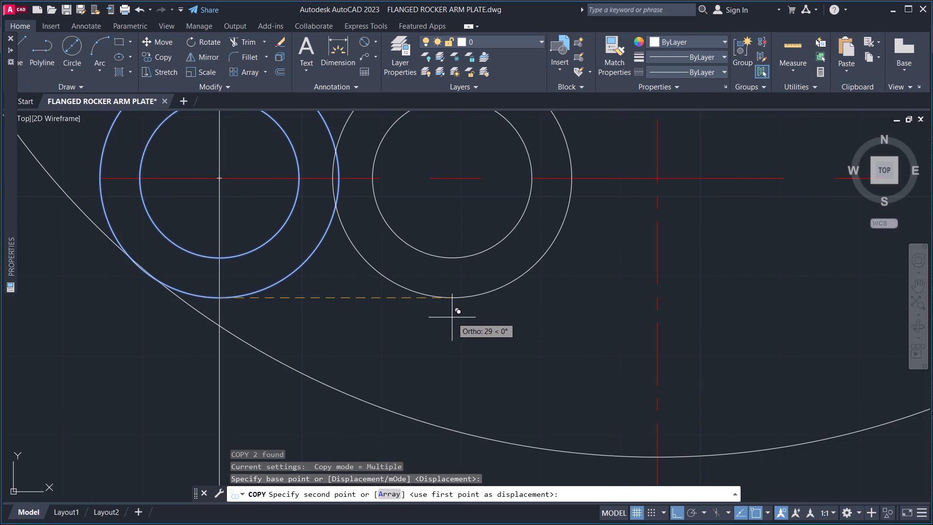
{"action": "key", "text": "F8"}
{"action": "scroll", "coordinate": [764, 363], "scroll_direction": "down", "scroll_amount": 3}
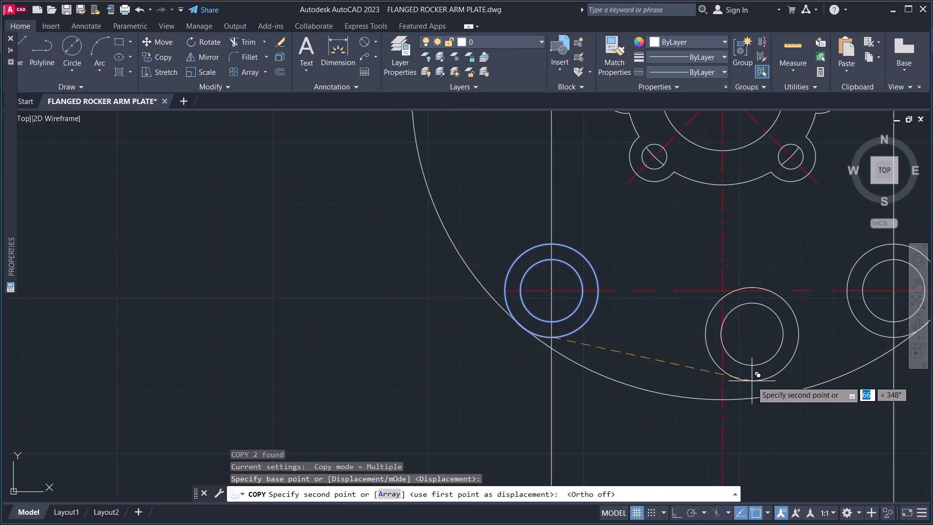
{"action": "middle_click_drag", "start_coordinate": [751, 382], "coordinate": [676, 341]}
{"action": "scroll", "coordinate": [656, 374], "scroll_direction": "up", "scroll_amount": 4}
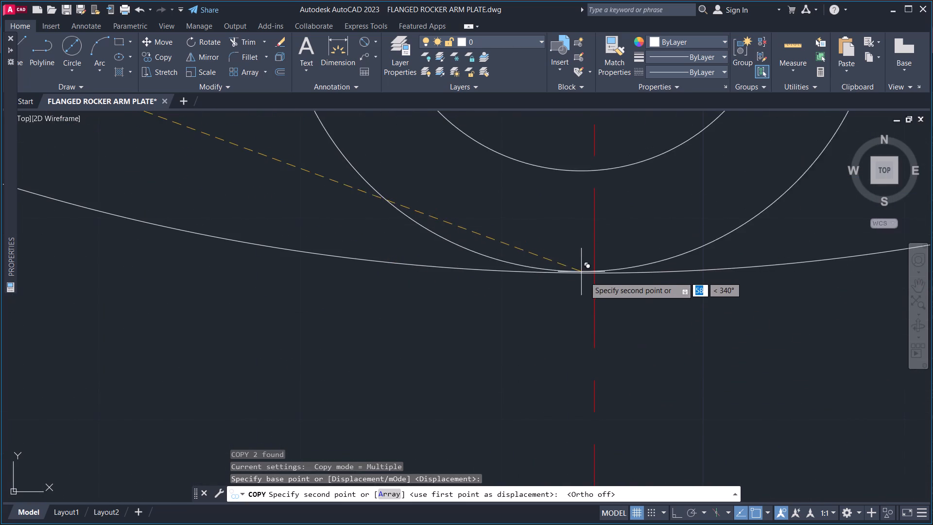
{"action": "left_click", "coordinate": [593, 273]}
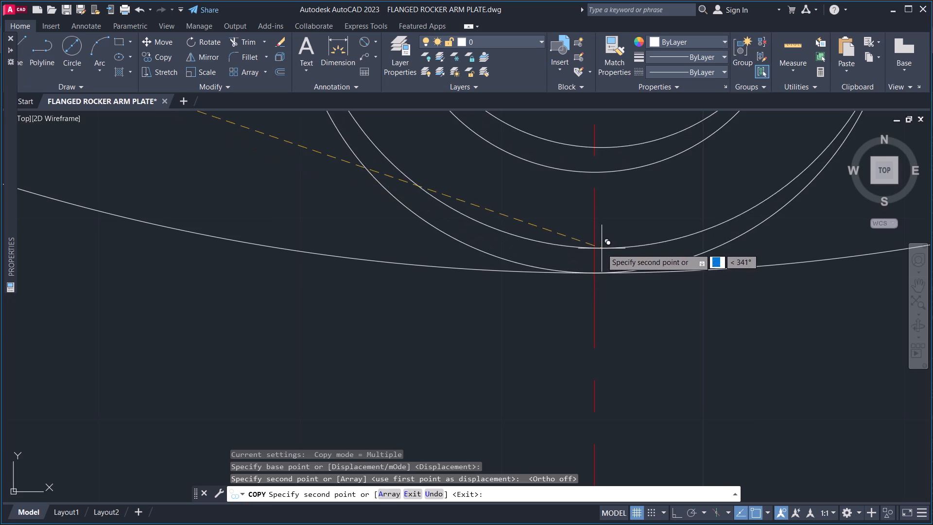
{"action": "scroll", "coordinate": [602, 248], "scroll_direction": "down", "scroll_amount": 1}
{"action": "middle_click_drag", "start_coordinate": [602, 248], "coordinate": [600, 256]}
{"action": "key", "text": "Escape"}
Trim away the upper part of the radius-100 circle, keeping the lower arc between the left and right outer boss circles.
{"action": "scroll", "coordinate": [602, 251], "scroll_direction": "down", "scroll_amount": 3}
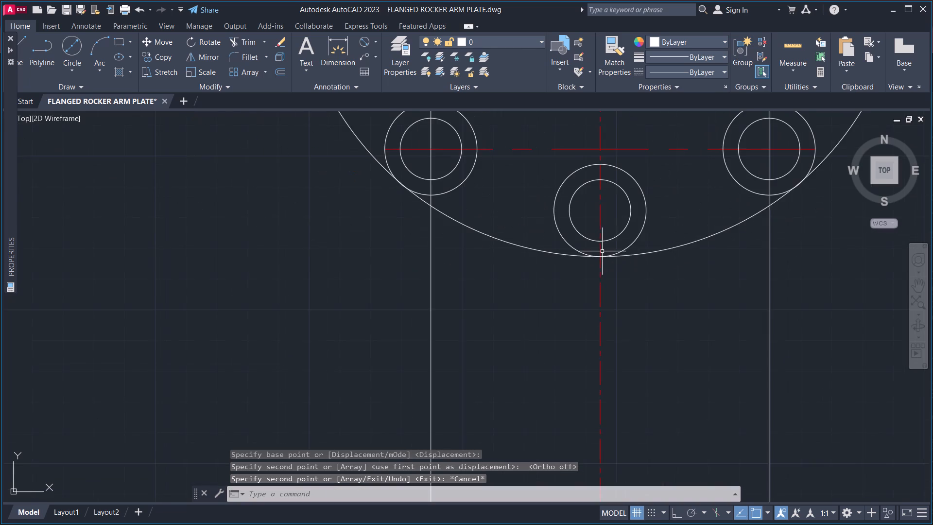
{"action": "middle_click_drag", "start_coordinate": [604, 251], "coordinate": [572, 297]}
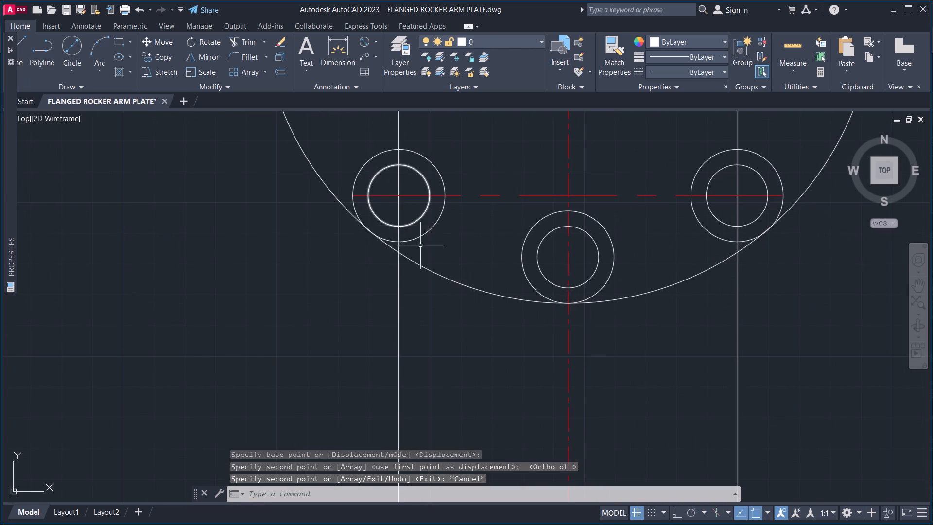
{"action": "middle_click_drag", "start_coordinate": [440, 275], "coordinate": [472, 347]}
{"action": "middle_click", "coordinate": [485, 329]}
{"action": "scroll", "coordinate": [486, 329], "scroll_direction": "down", "scroll_amount": 2}
{"action": "middle_click_drag", "start_coordinate": [487, 329], "coordinate": [484, 352]}
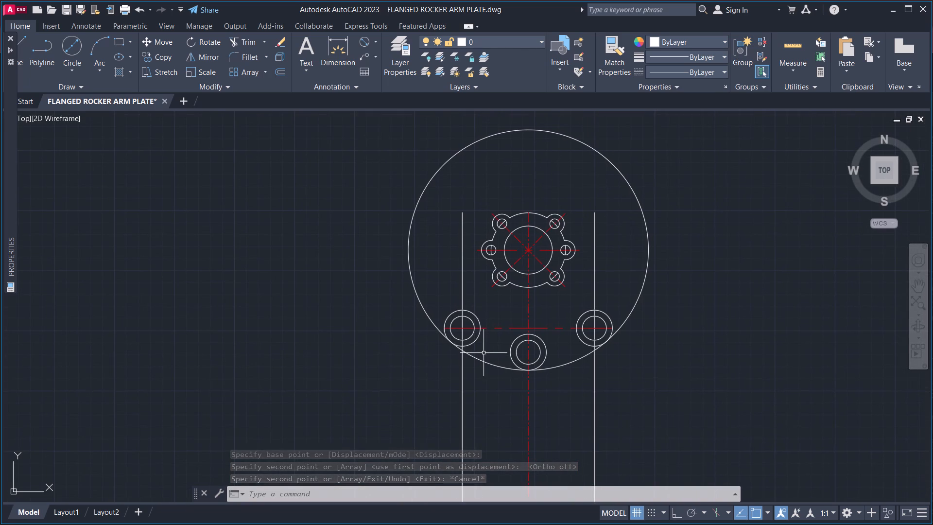
{"action": "type", "text": "TR"}
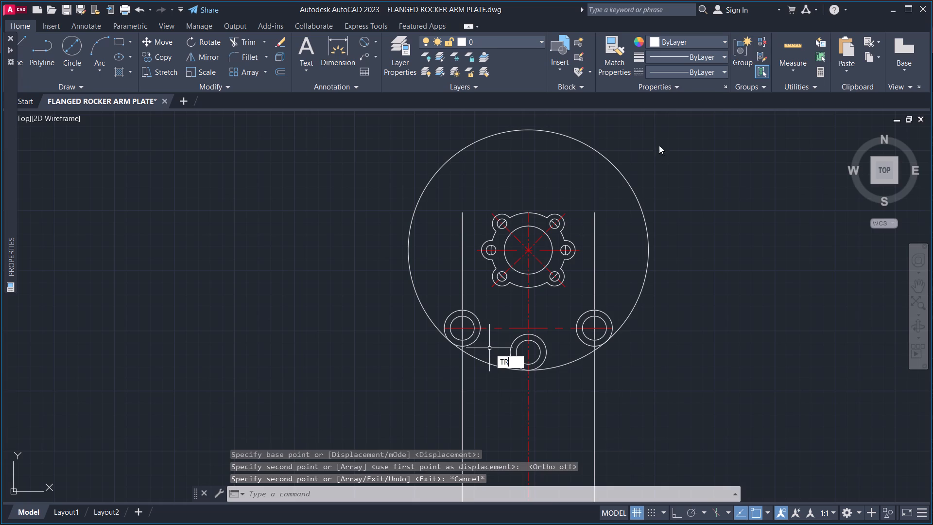
{"action": "left_click", "coordinate": [581, 376]}
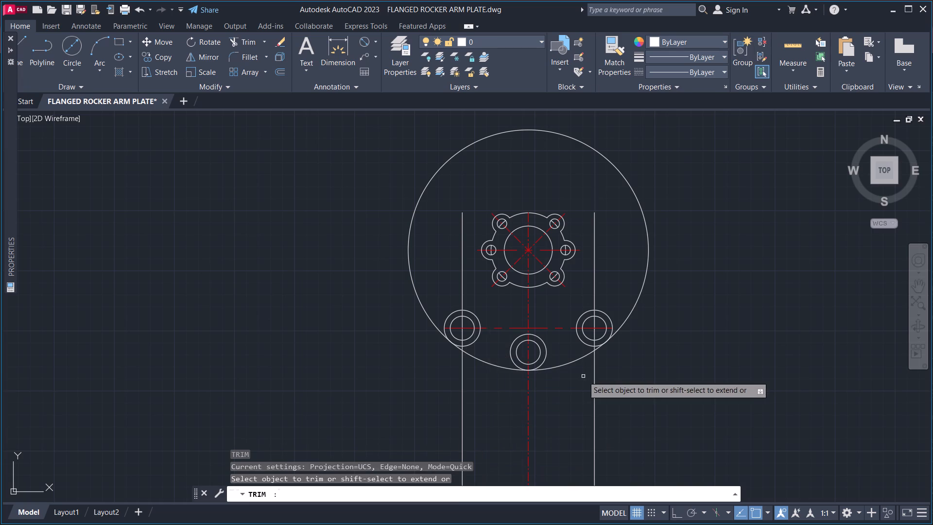
{"action": "left_click", "coordinate": [628, 185]}
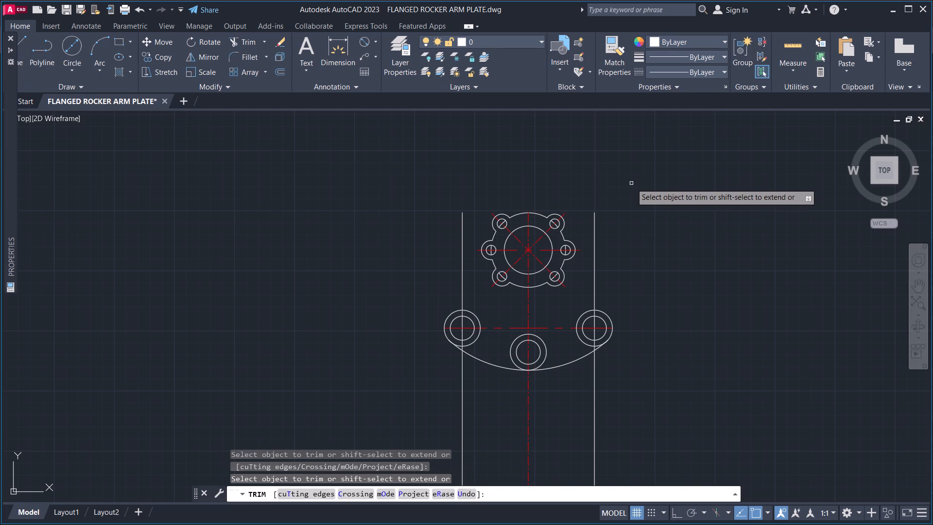
{"action": "middle_click_drag", "start_coordinate": [681, 296], "coordinate": [673, 248]}
{"action": "scroll", "coordinate": [432, 318], "scroll_direction": "up", "scroll_amount": 3}
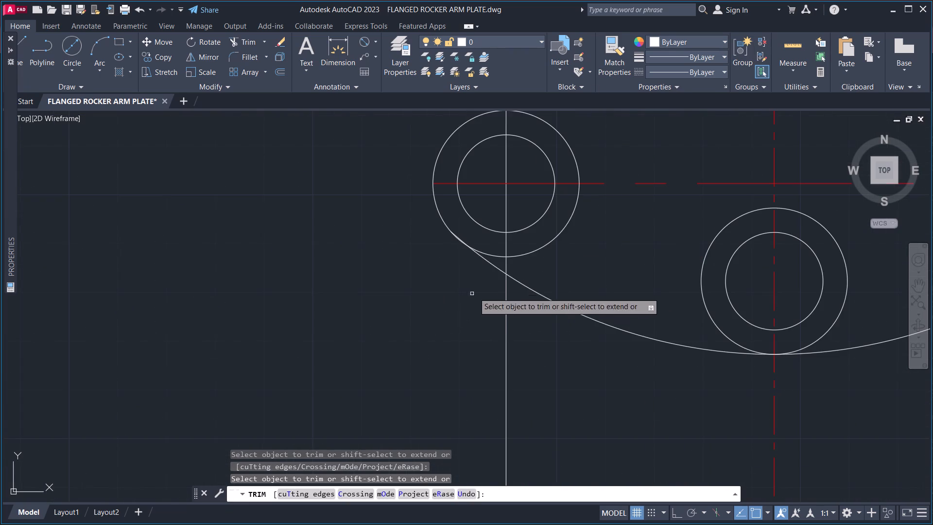
{"action": "middle_click_drag", "start_coordinate": [498, 284], "coordinate": [403, 331]}
{"action": "scroll", "coordinate": [403, 332], "scroll_direction": "up", "scroll_amount": 1}
{"action": "scroll", "coordinate": [464, 280], "scroll_direction": "down", "scroll_amount": 2}
{"action": "middle_click_drag", "start_coordinate": [542, 268], "coordinate": [407, 316]}
{"action": "scroll", "coordinate": [413, 305], "scroll_direction": "down", "scroll_amount": 2}
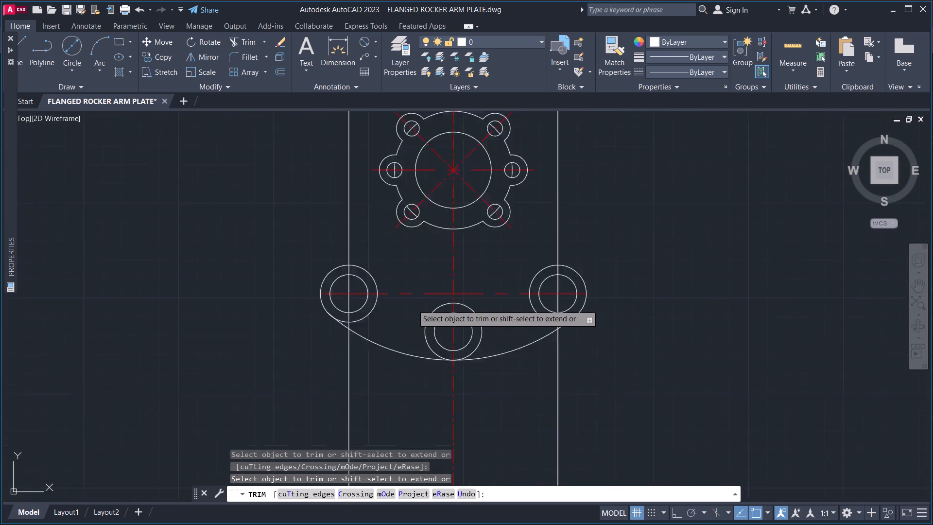
{"action": "middle_click_drag", "start_coordinate": [411, 320], "coordinate": [413, 344]}
{"action": "key", "text": "Escape"}
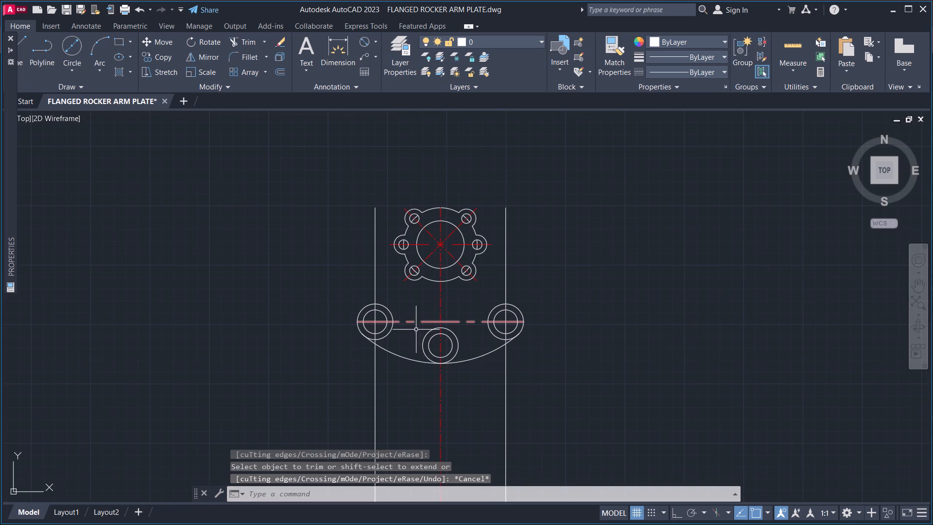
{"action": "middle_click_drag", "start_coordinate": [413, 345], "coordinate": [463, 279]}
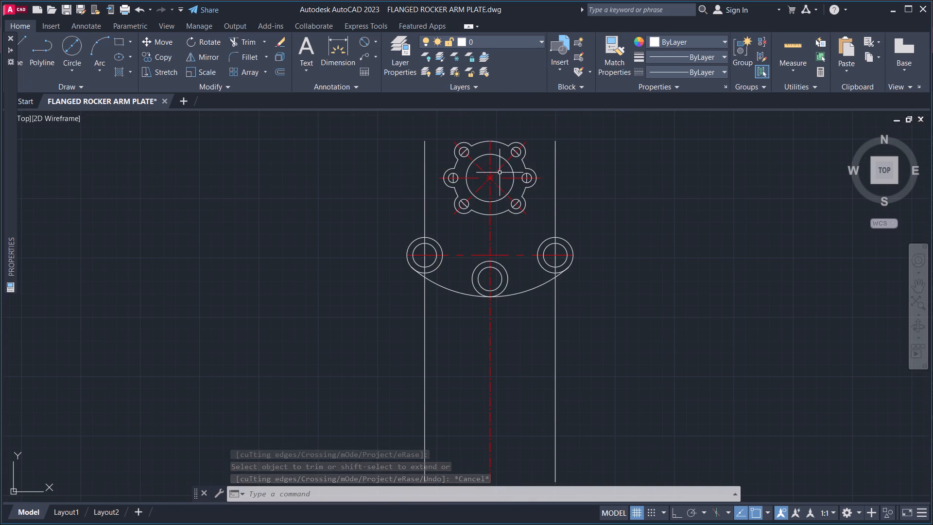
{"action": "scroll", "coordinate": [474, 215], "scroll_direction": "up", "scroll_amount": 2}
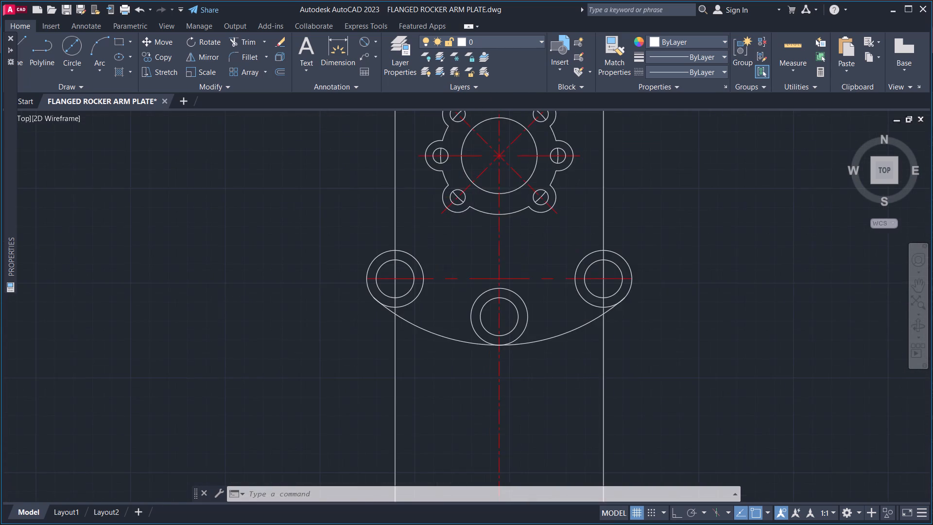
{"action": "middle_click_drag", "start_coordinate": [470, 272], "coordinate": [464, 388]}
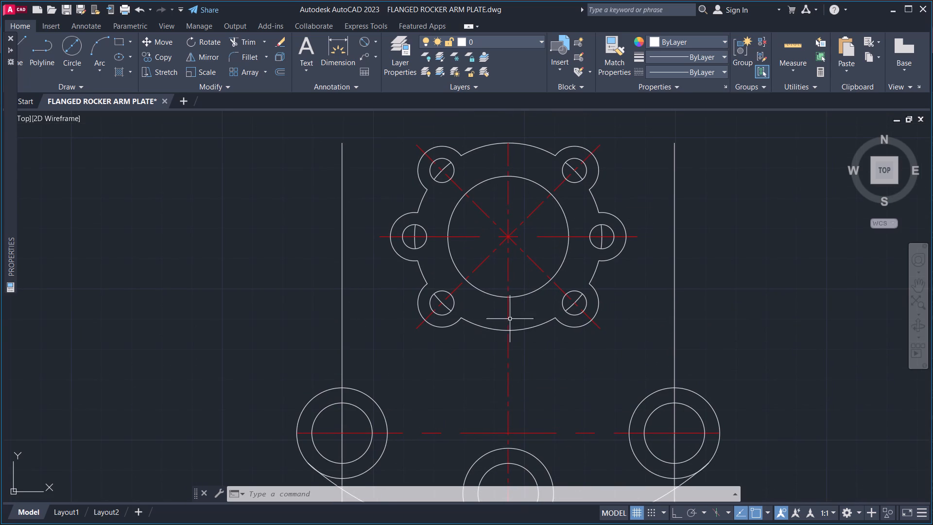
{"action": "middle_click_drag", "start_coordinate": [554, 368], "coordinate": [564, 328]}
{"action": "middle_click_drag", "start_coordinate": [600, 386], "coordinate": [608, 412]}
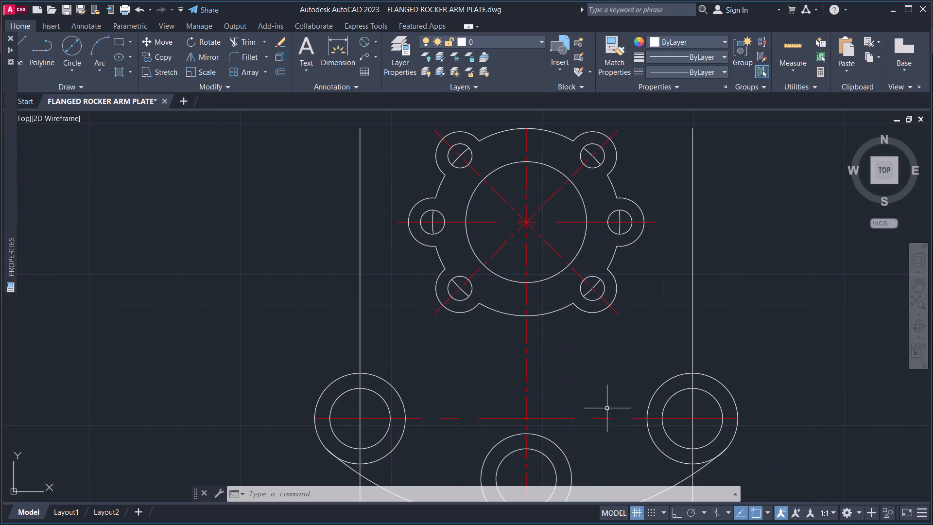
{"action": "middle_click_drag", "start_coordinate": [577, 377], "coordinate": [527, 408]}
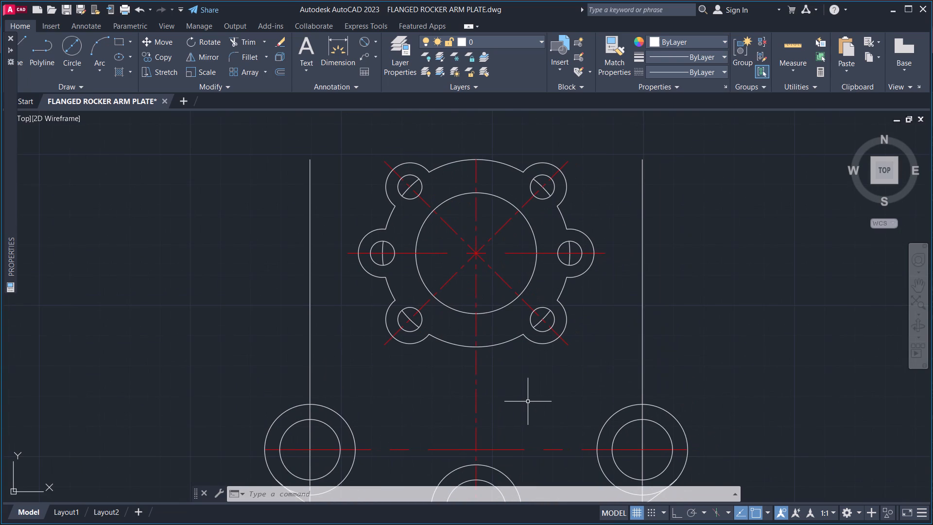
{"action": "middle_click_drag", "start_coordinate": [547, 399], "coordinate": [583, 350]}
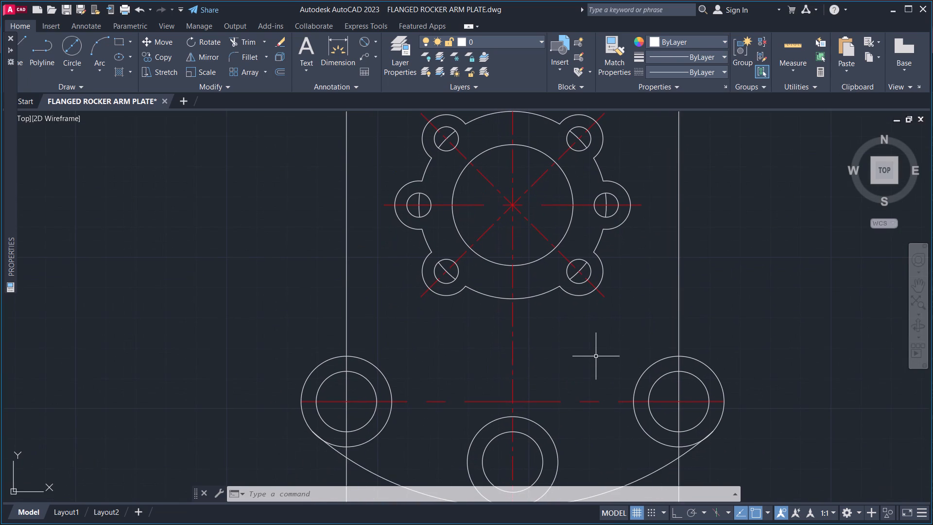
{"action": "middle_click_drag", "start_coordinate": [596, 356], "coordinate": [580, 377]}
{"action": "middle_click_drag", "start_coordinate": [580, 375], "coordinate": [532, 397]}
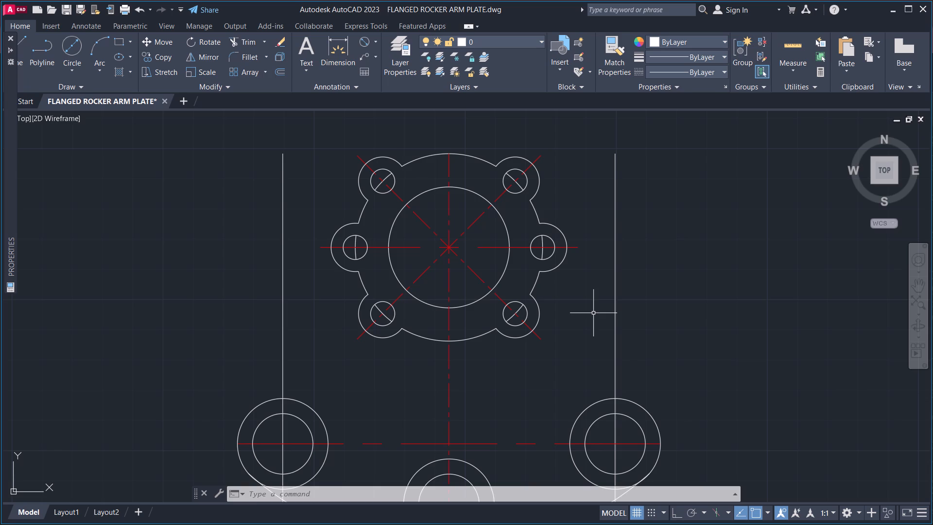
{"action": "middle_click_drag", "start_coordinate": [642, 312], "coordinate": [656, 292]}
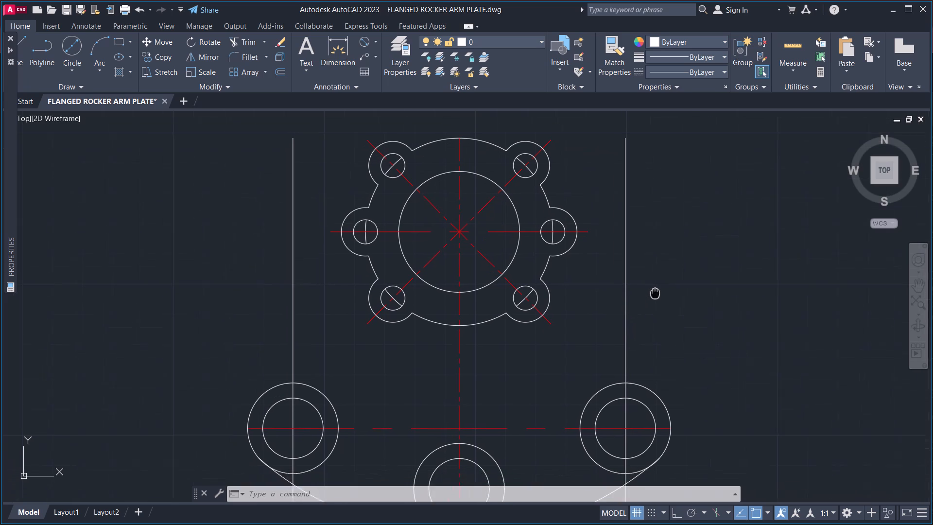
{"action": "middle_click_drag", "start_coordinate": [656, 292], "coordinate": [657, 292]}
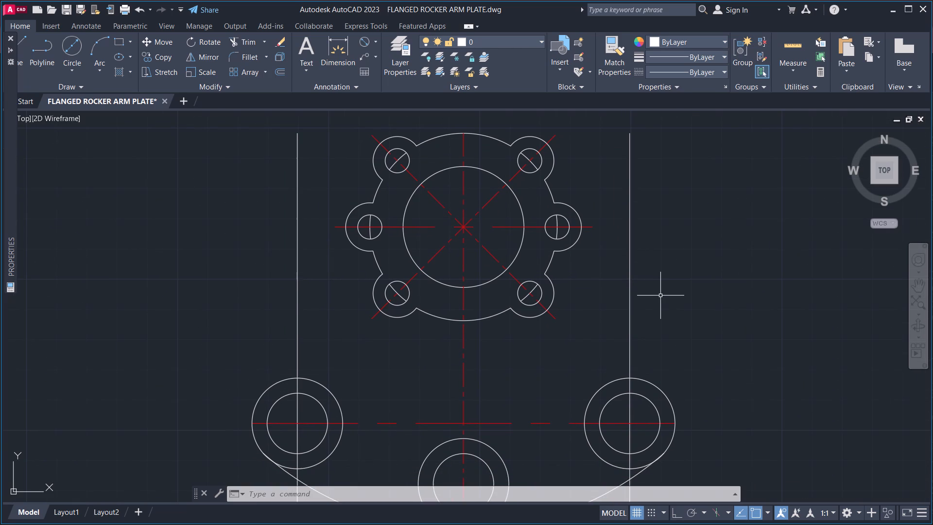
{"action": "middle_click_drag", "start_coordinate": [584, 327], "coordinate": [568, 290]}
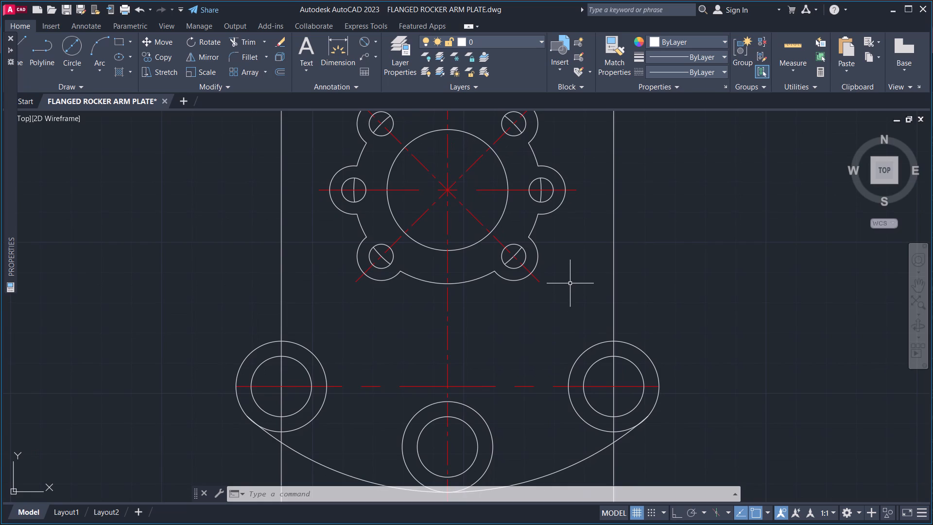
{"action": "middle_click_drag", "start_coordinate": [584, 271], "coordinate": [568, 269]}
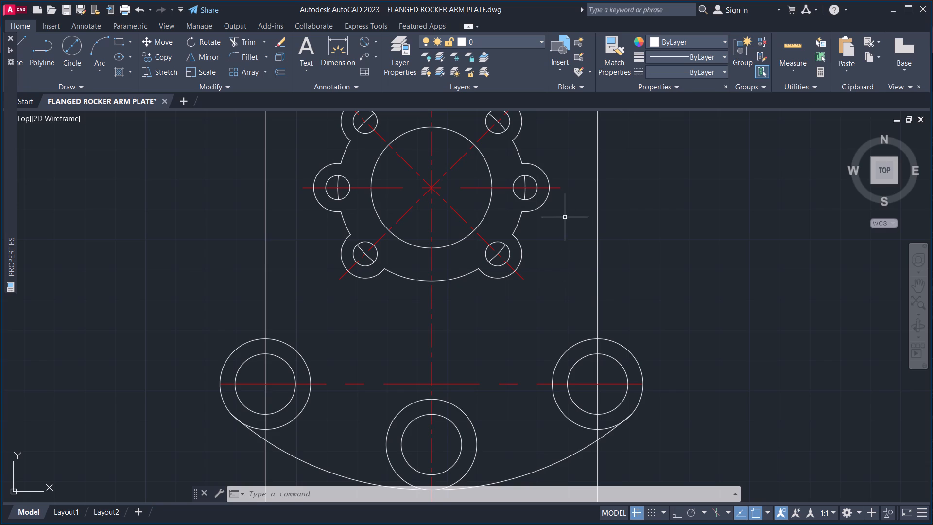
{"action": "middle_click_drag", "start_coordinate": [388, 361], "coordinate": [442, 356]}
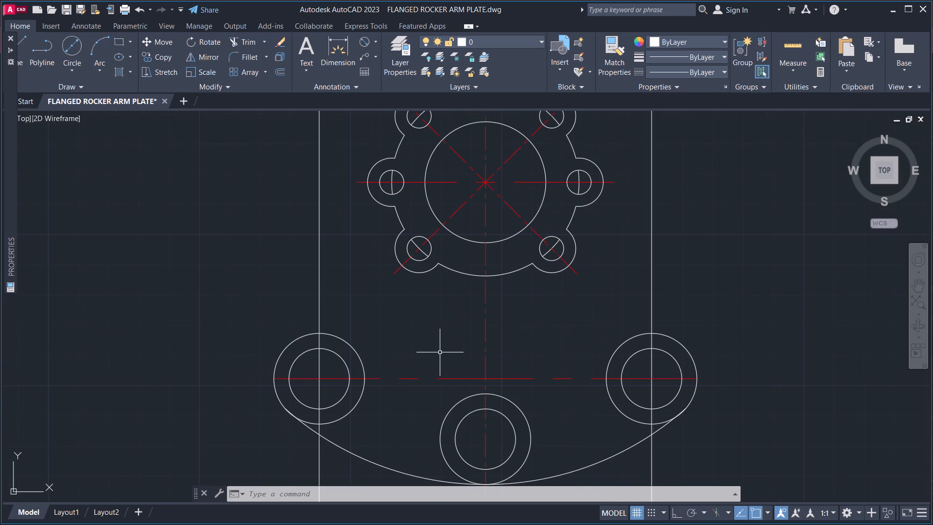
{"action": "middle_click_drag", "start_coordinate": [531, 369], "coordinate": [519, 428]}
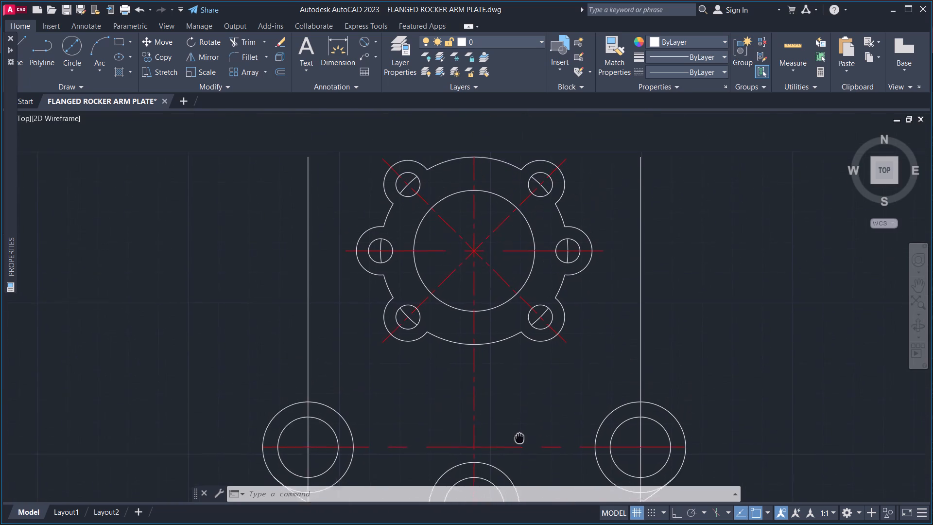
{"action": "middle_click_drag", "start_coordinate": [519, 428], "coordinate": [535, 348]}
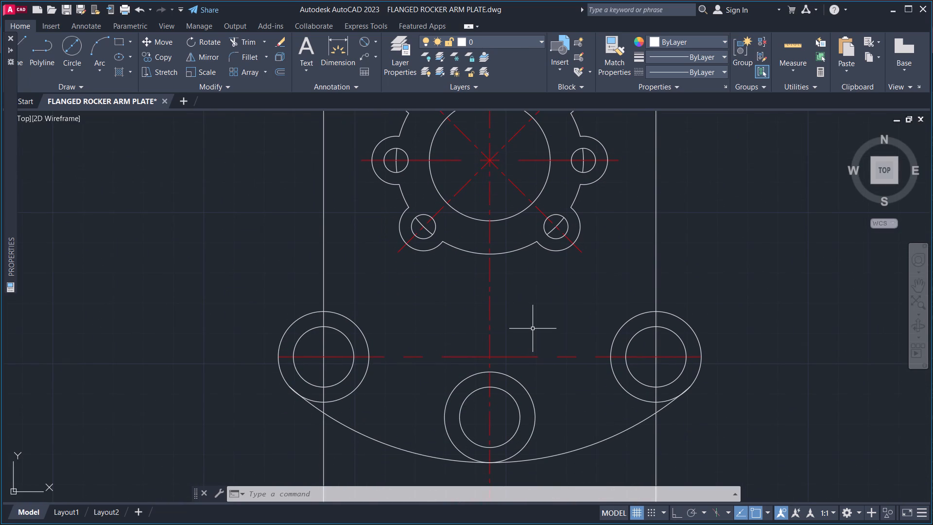
Add centre marks to the outer circles of the three lower bosses: middle, right and left.
{"action": "key", "text": "c"}
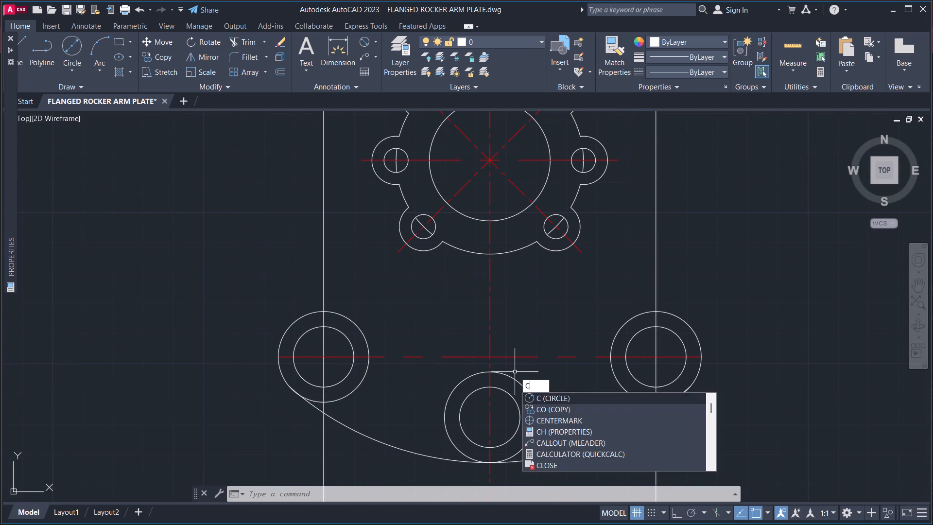
{"action": "key", "text": "m"}
{"action": "key", "text": "space"}
{"action": "left_click", "coordinate": [524, 385]}
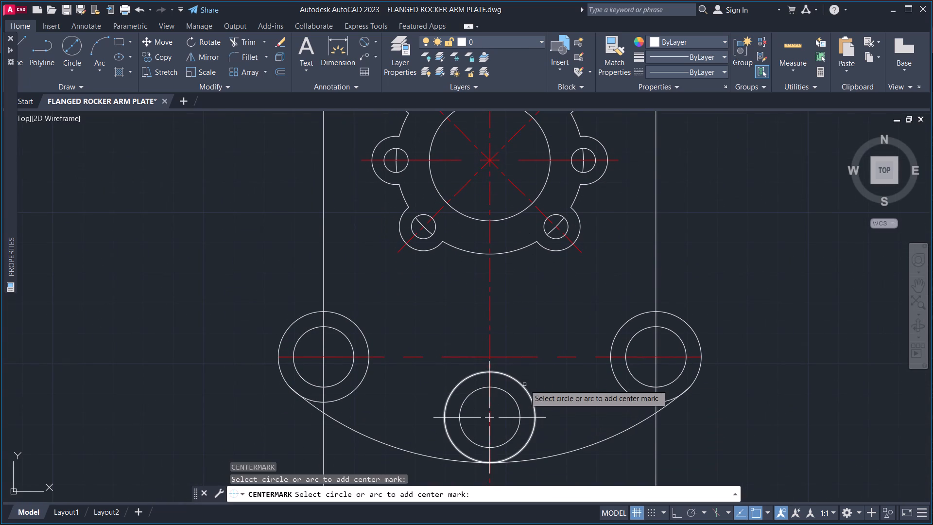
{"action": "left_click", "coordinate": [612, 369]}
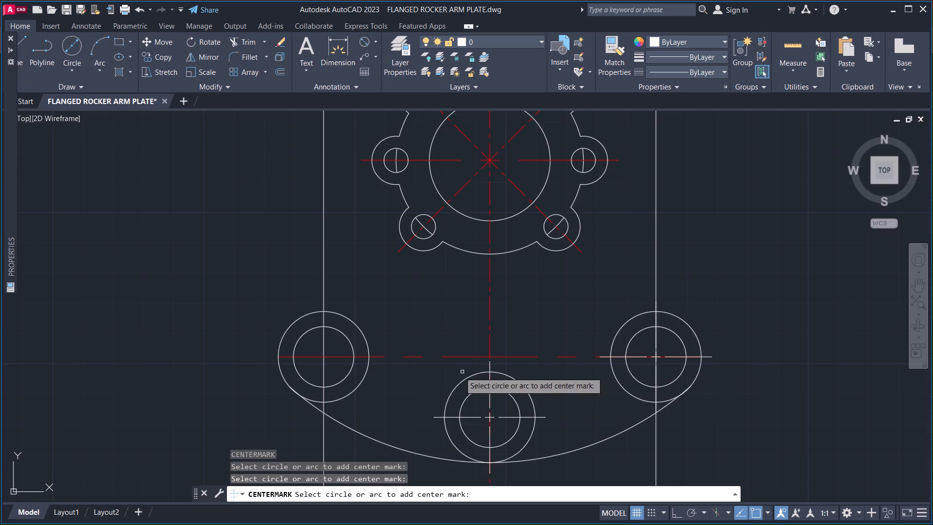
{"action": "left_click", "coordinate": [367, 373]}
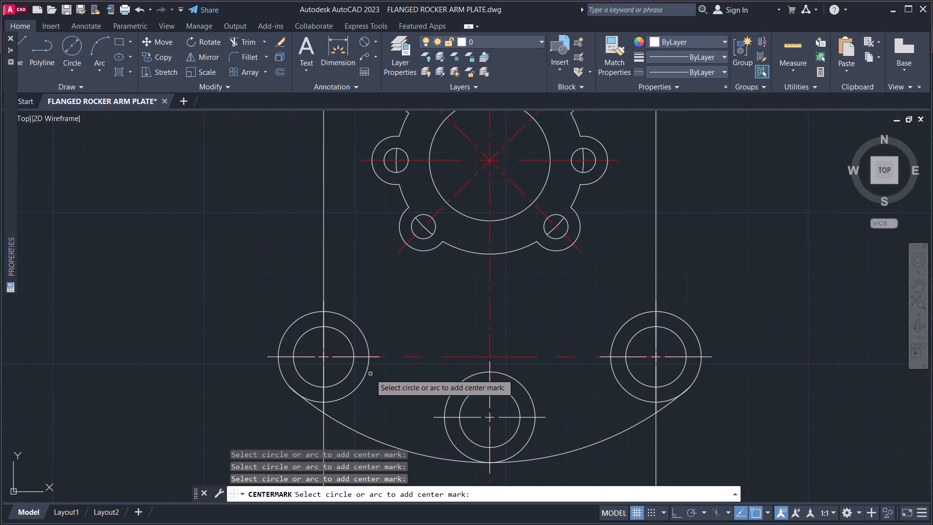
{"action": "key", "text": "Escape"}
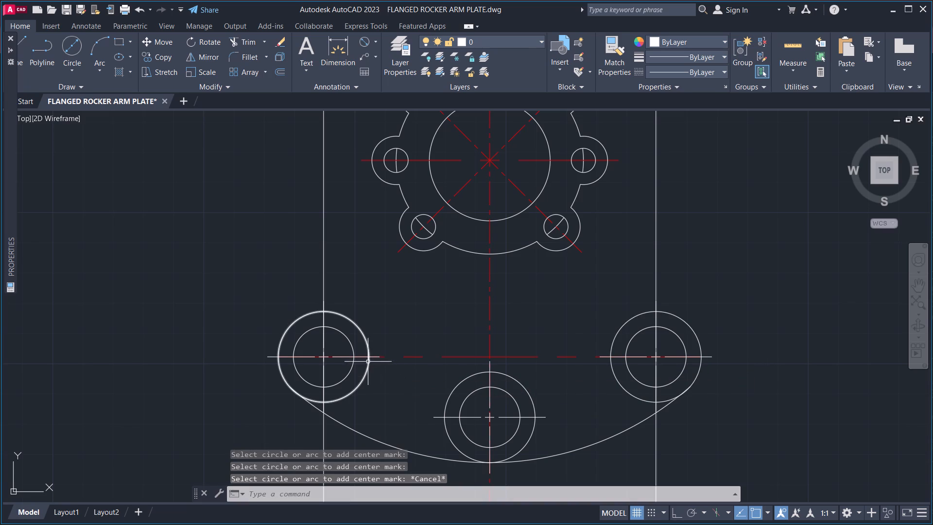
Move the three new centre marks of the lower bosses to layer 1.
{"action": "left_click", "coordinate": [361, 357]}
{"action": "left_click", "coordinate": [474, 416]}
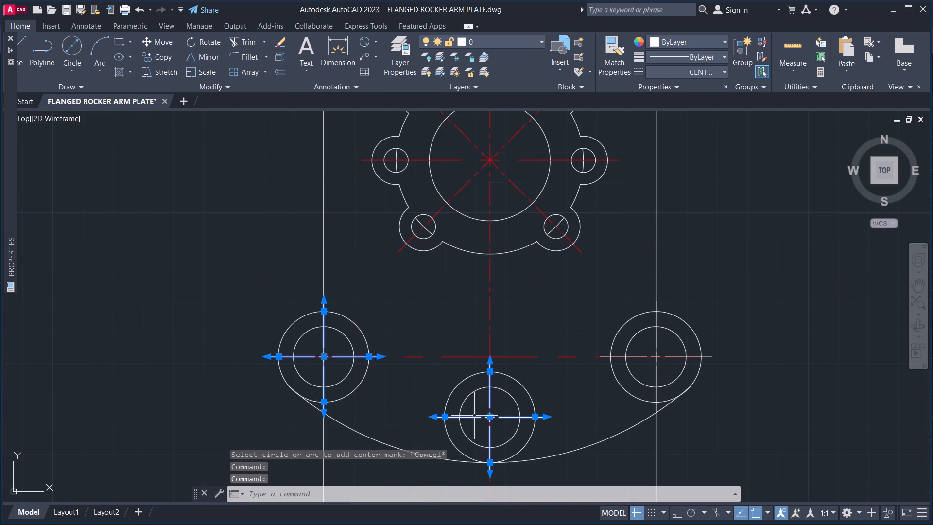
{"action": "left_click", "coordinate": [616, 357]}
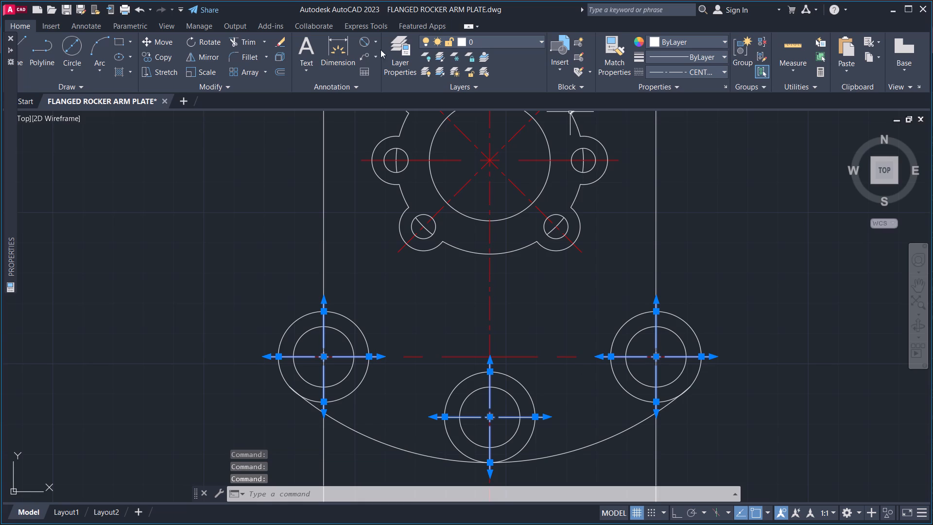
{"action": "left_click", "coordinate": [494, 36]}
{"action": "left_click", "coordinate": [481, 69]}
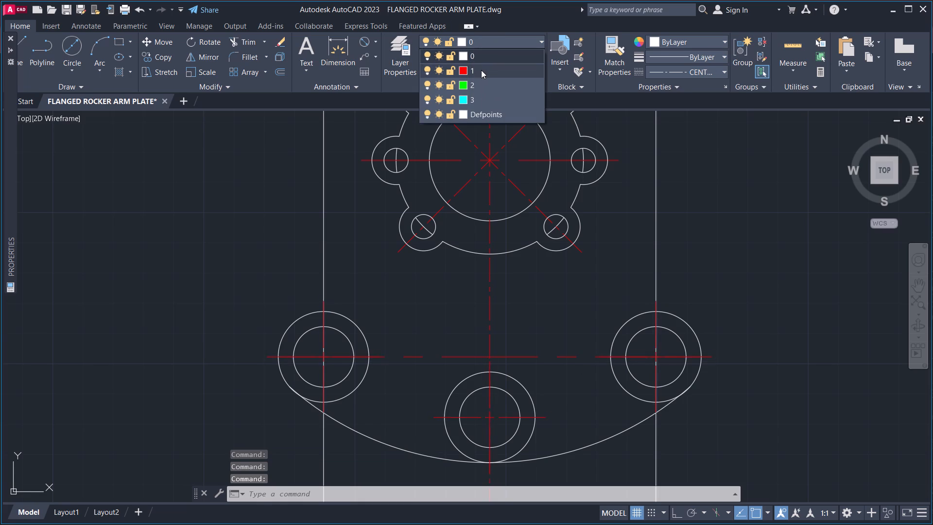
{"action": "middle_click_drag", "start_coordinate": [477, 308], "coordinate": [499, 297]}
{"action": "key", "text": "Escape"}
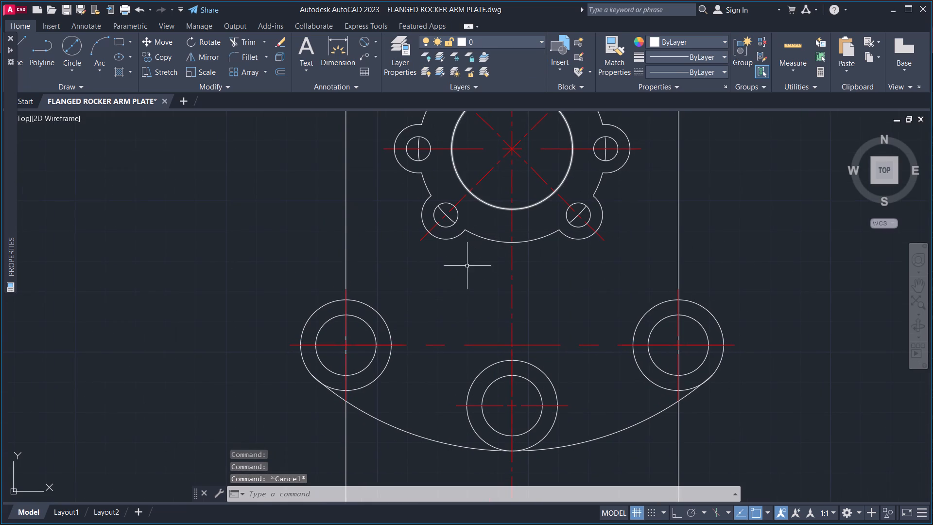
Add a horizontal linear dimension between the two vertical lines where they meet the lower arc, placed below the arc.
{"action": "middle_click_drag", "start_coordinate": [464, 287], "coordinate": [444, 364]}
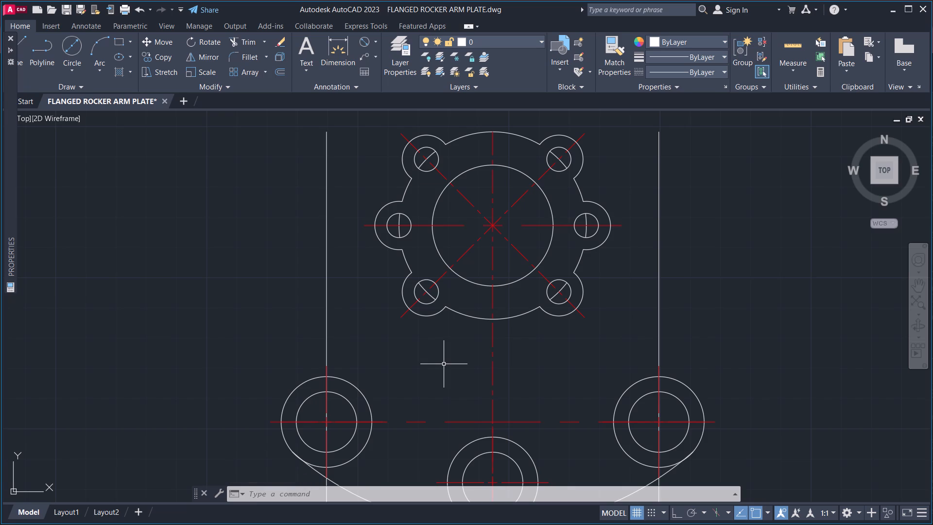
{"action": "middle_click_drag", "start_coordinate": [519, 365], "coordinate": [540, 347]}
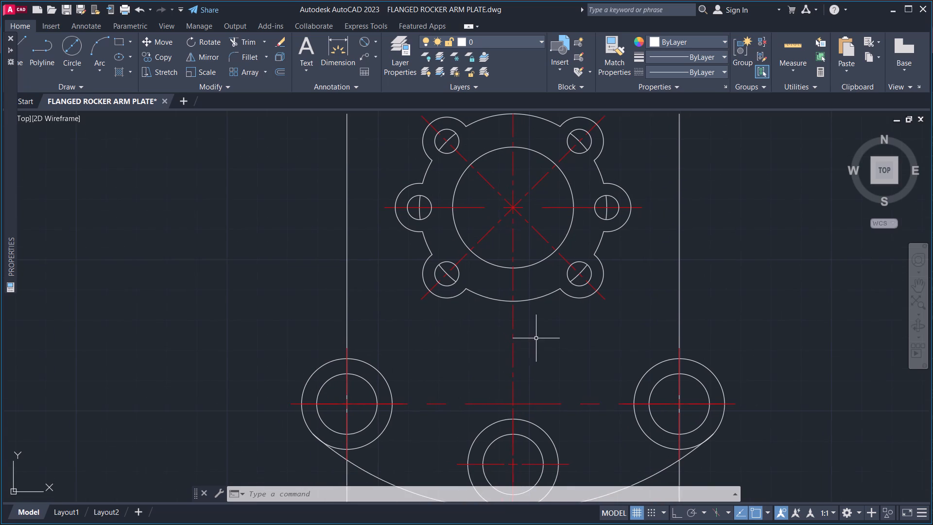
{"action": "middle_click_drag", "start_coordinate": [536, 338], "coordinate": [502, 364]}
{"action": "middle_click_drag", "start_coordinate": [483, 376], "coordinate": [496, 276]}
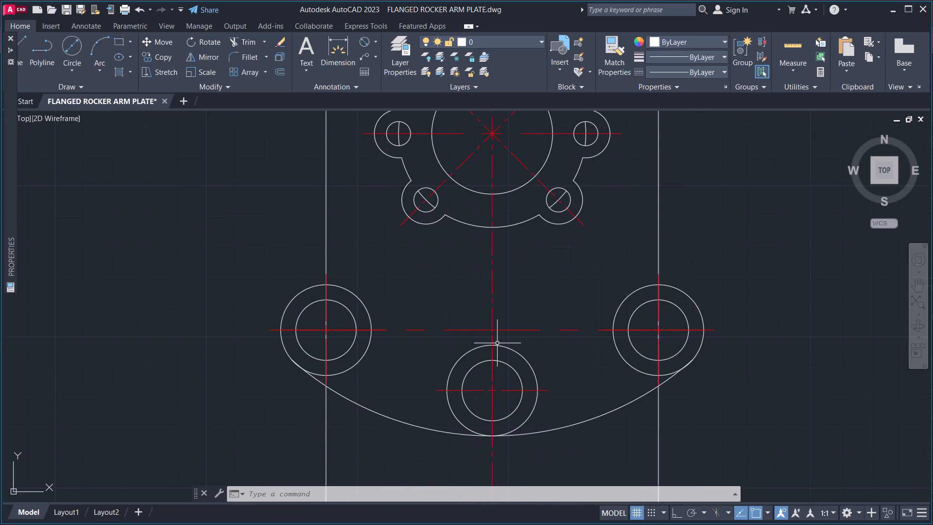
{"action": "middle_click_drag", "start_coordinate": [498, 366], "coordinate": [505, 275]}
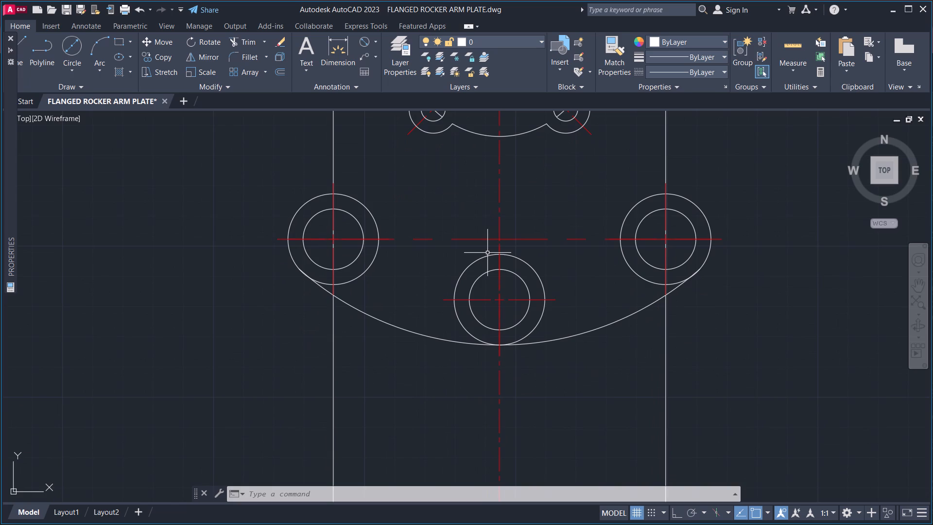
{"action": "key", "text": "d"}
{"action": "type", "text": "LI"}
{"action": "key", "text": "space"}
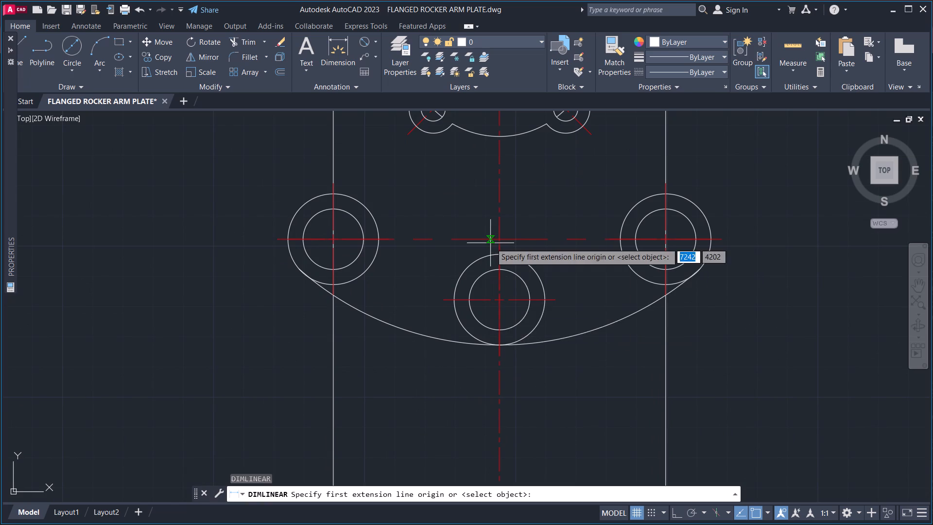
{"action": "left_click", "coordinate": [332, 293]}
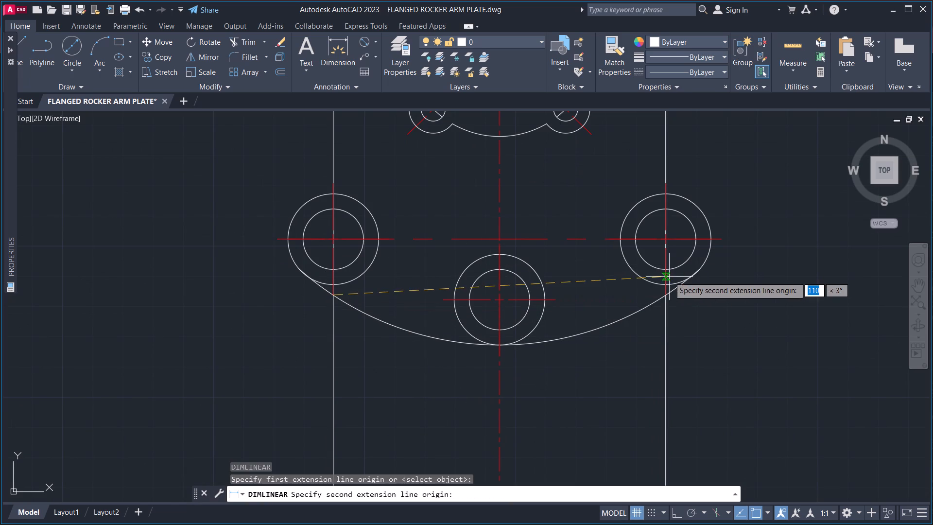
{"action": "left_click", "coordinate": [667, 293]}
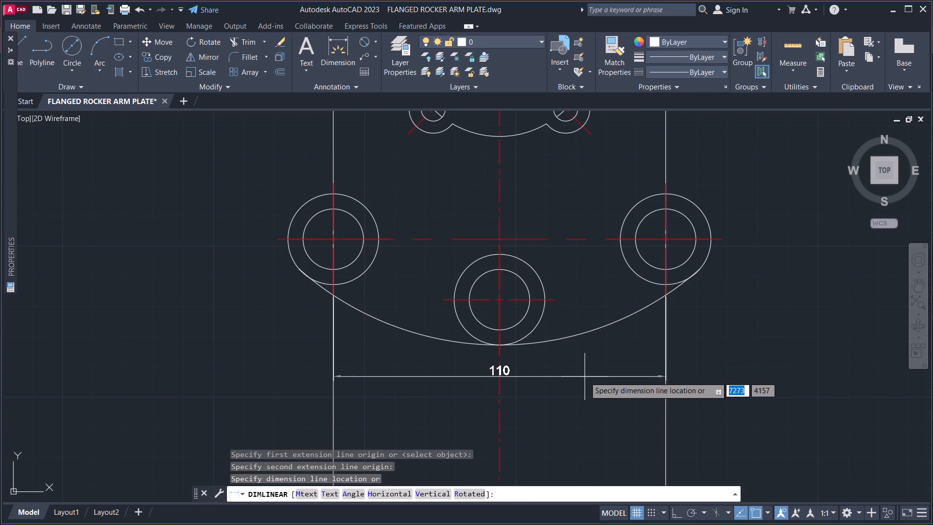
{"action": "left_click", "coordinate": [585, 377]}
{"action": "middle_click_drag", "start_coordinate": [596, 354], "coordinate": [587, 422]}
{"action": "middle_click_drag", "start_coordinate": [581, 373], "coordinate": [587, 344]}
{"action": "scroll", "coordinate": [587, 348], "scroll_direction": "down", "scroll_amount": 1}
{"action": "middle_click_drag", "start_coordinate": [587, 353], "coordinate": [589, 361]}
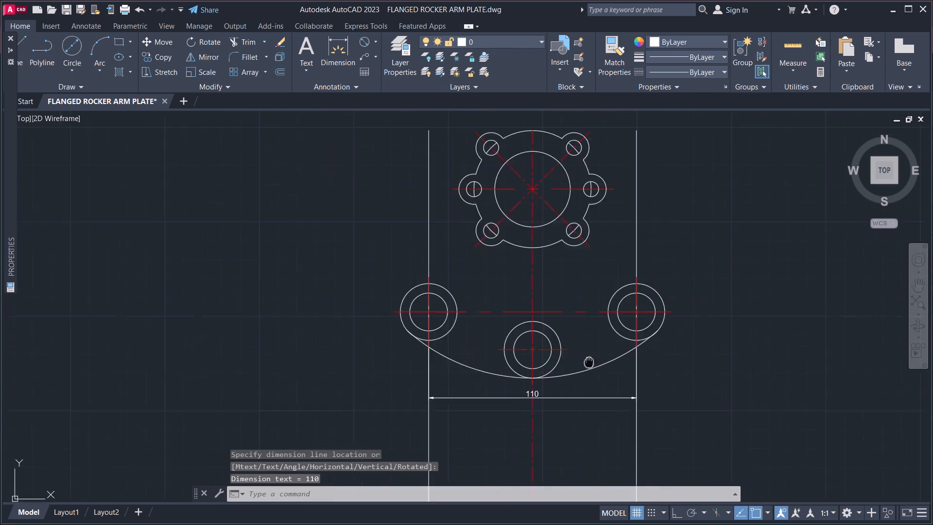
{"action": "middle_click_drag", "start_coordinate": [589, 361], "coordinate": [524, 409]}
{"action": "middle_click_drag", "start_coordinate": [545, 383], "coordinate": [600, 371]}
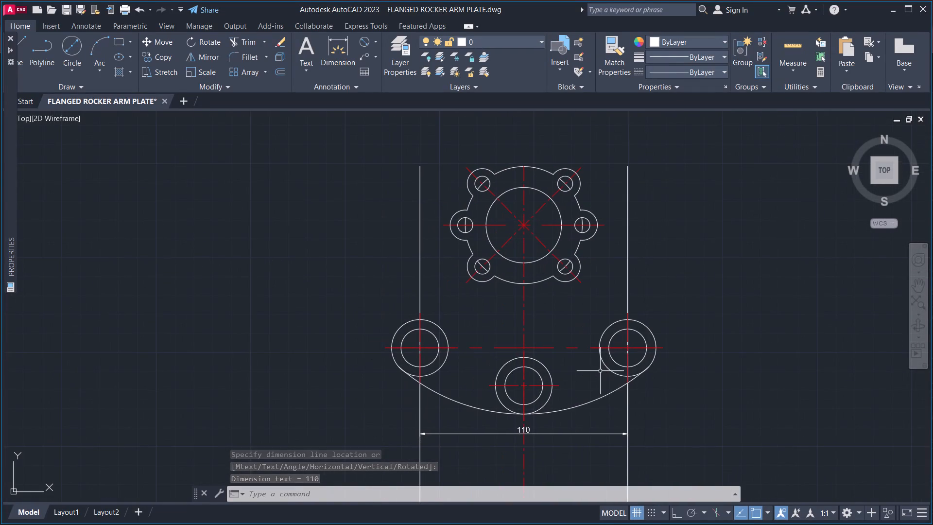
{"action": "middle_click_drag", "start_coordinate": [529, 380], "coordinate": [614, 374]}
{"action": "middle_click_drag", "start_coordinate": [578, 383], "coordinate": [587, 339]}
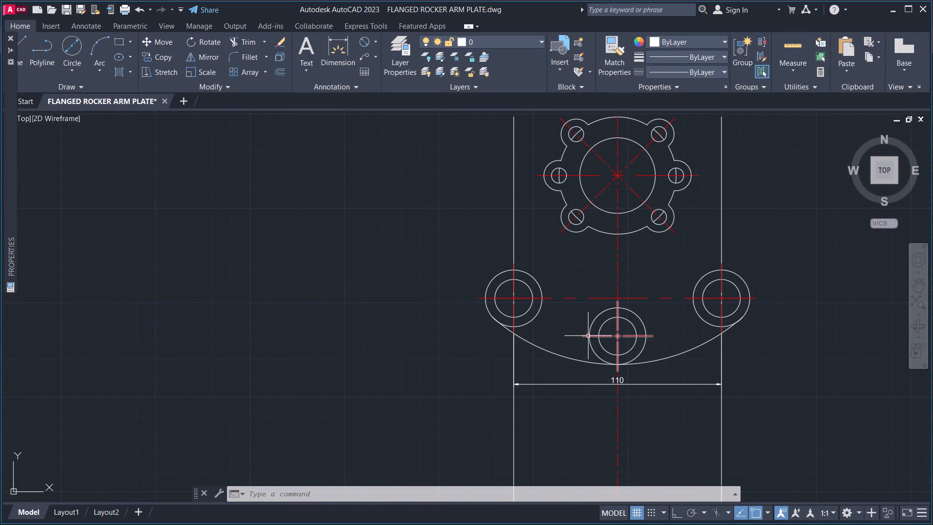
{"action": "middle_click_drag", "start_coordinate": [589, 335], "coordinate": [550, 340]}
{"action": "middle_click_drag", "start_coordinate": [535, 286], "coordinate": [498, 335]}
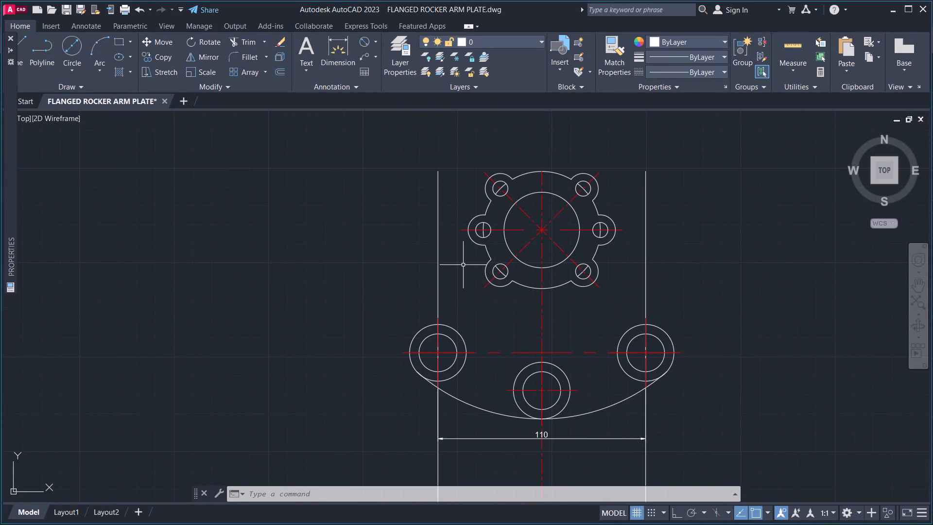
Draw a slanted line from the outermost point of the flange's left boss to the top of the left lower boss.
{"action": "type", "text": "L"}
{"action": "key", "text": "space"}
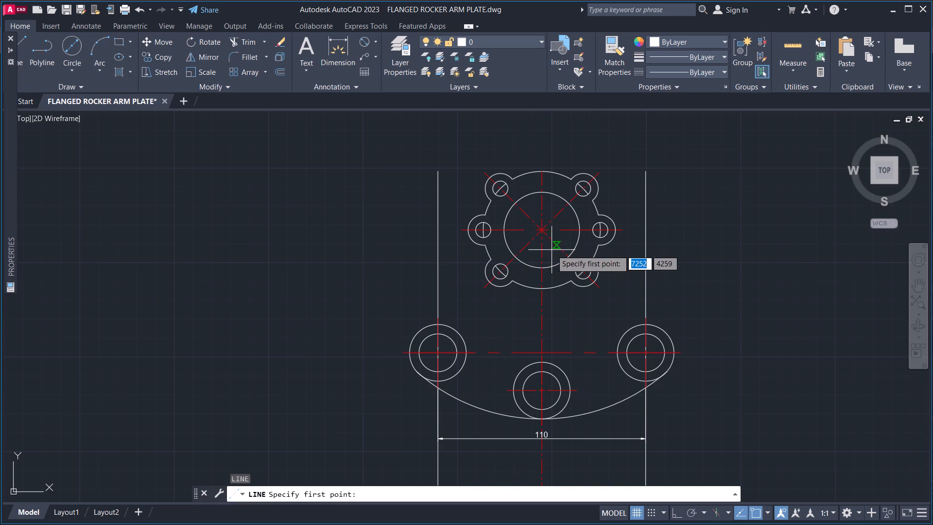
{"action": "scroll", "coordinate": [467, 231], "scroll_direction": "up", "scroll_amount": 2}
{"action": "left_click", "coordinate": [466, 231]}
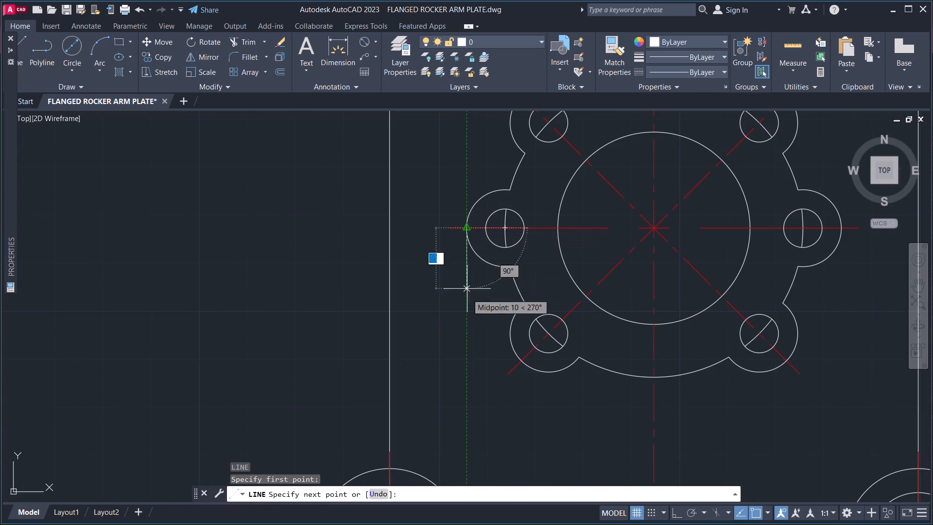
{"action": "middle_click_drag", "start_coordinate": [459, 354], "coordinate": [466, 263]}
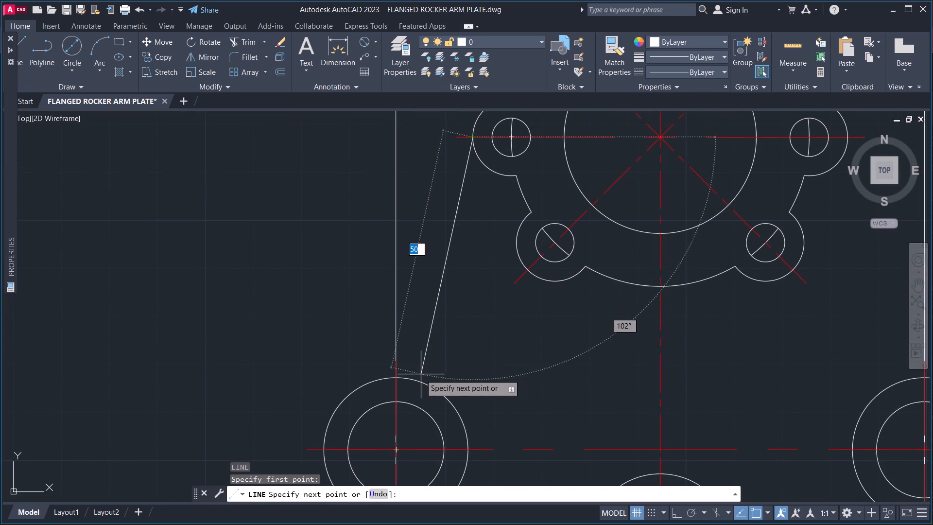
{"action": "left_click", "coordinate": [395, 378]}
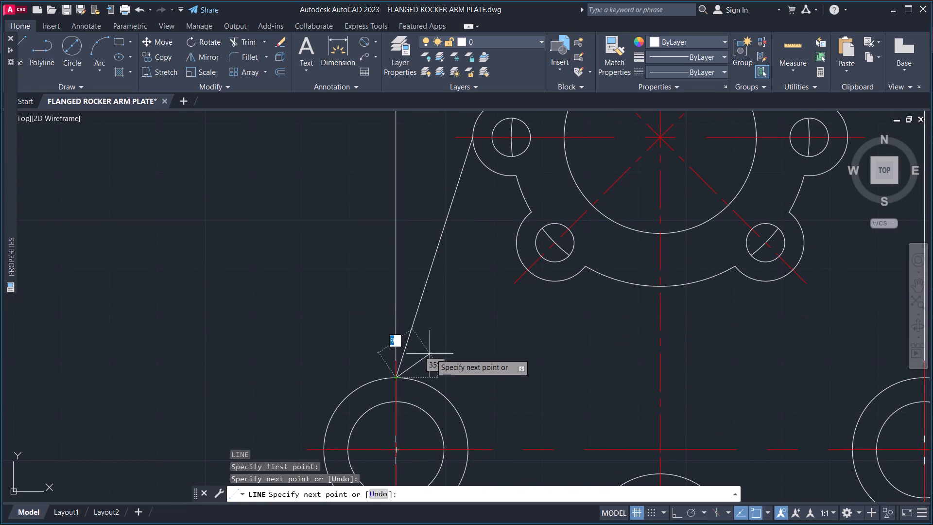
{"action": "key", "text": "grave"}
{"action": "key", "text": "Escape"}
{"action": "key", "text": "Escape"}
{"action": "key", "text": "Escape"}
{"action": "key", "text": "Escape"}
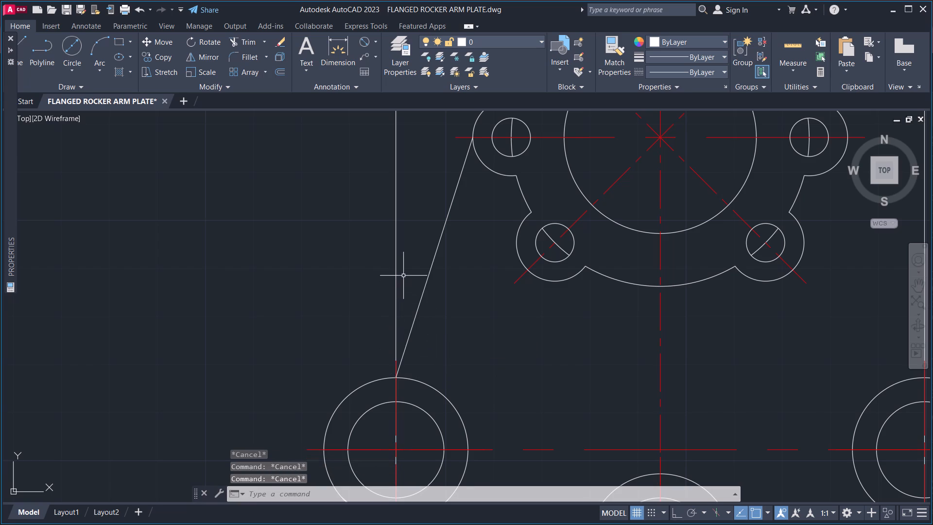
Delete the two long vertical construction lines passing through the left and right lower bosses.
{"action": "left_click_drag", "start_coordinate": [403, 276], "coordinate": [398, 274]}
{"action": "left_click", "coordinate": [372, 267]}
{"action": "key", "text": "Delete"}
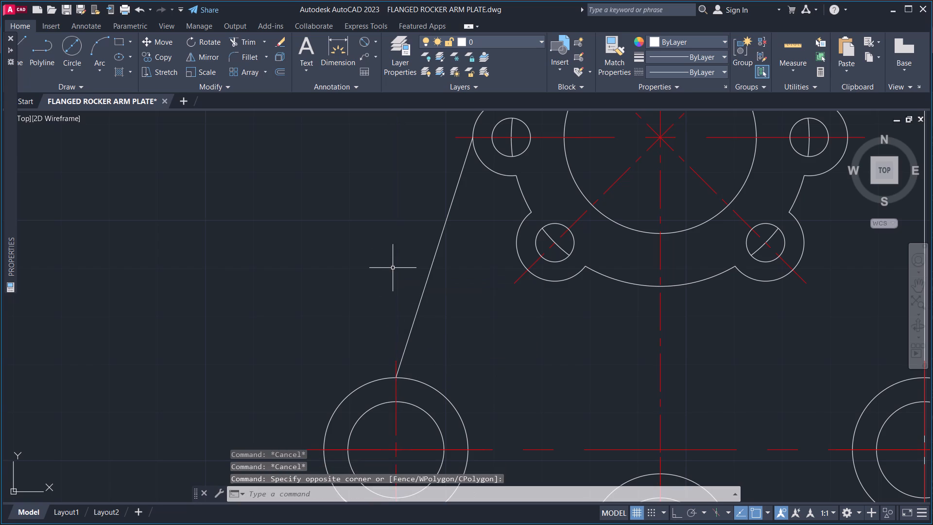
{"action": "scroll", "coordinate": [844, 455], "scroll_direction": "down", "scroll_amount": 2}
{"action": "middle_click_drag", "start_coordinate": [798, 419], "coordinate": [580, 376]}
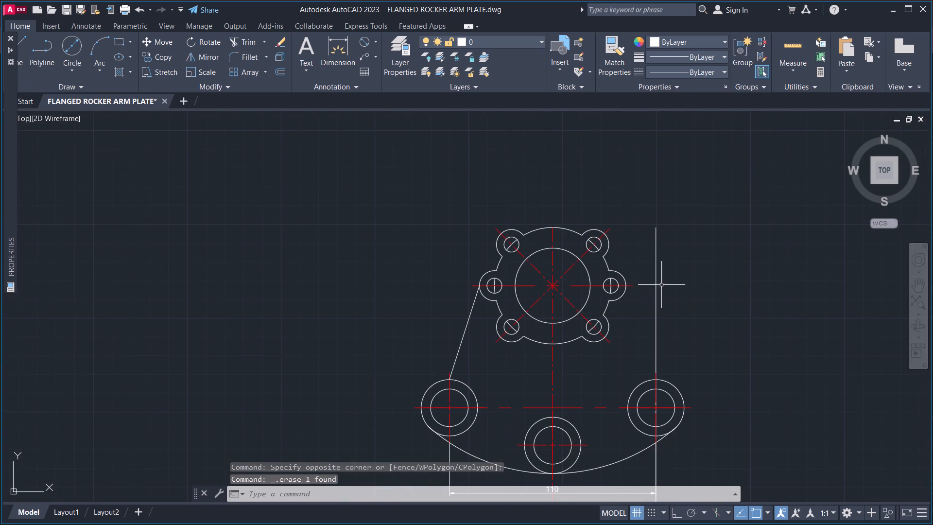
{"action": "left_click", "coordinate": [656, 290]}
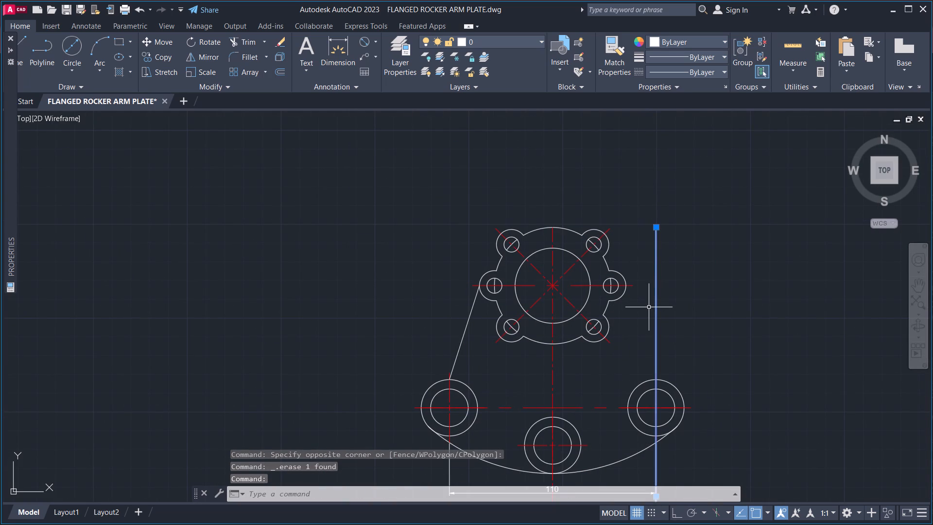
{"action": "key", "text": "Delete"}
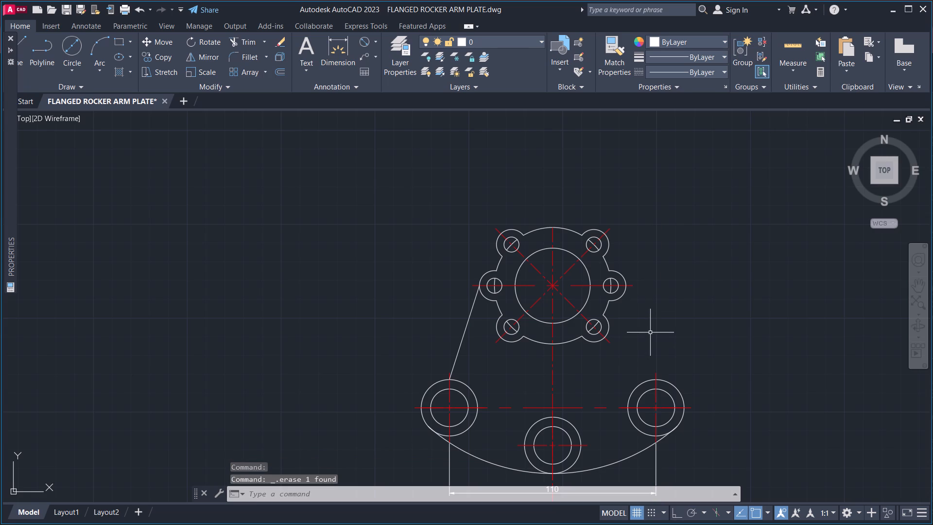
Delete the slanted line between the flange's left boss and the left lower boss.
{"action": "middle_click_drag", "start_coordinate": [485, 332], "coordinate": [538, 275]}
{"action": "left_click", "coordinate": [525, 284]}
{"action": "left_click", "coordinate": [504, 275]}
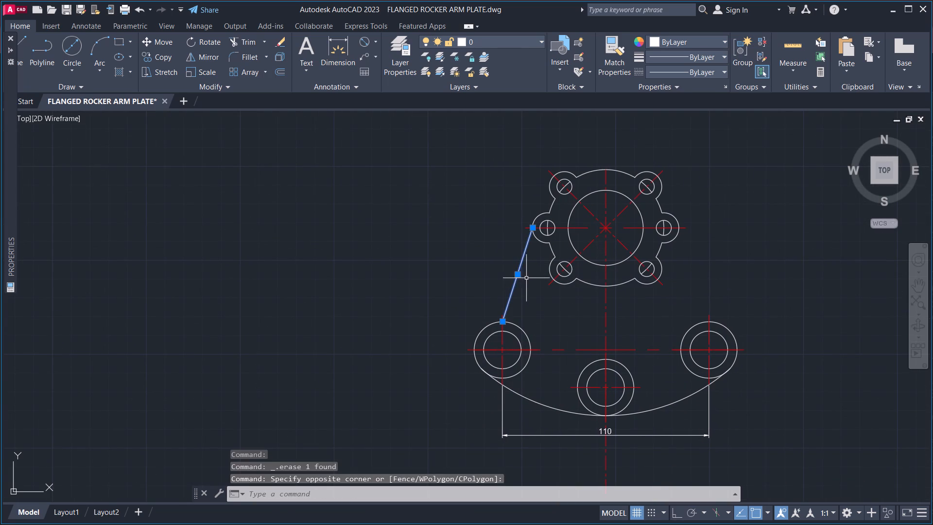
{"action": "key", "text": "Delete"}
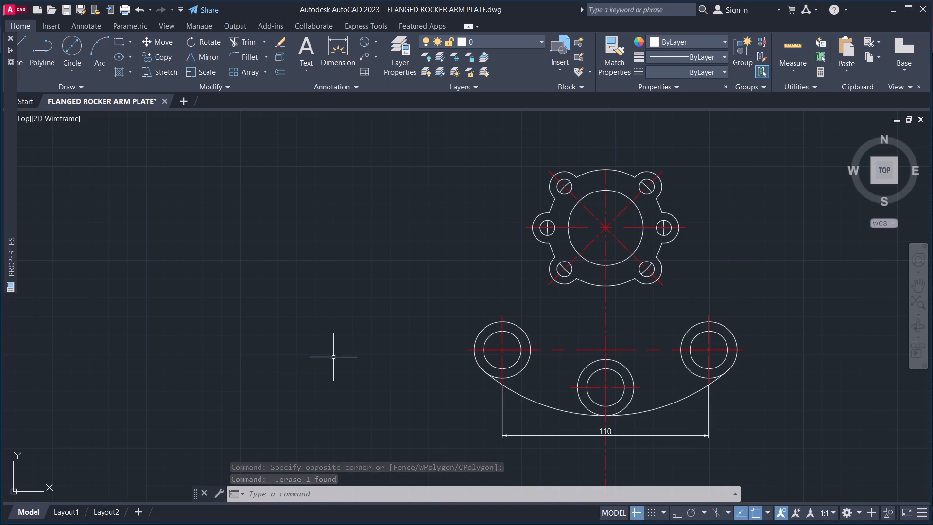
Draw a vertical line from the outermost point of the flange's left boss down to the outer lower bosses' horizontal centreline.
{"action": "key", "text": "l"}
{"action": "key", "text": "space"}
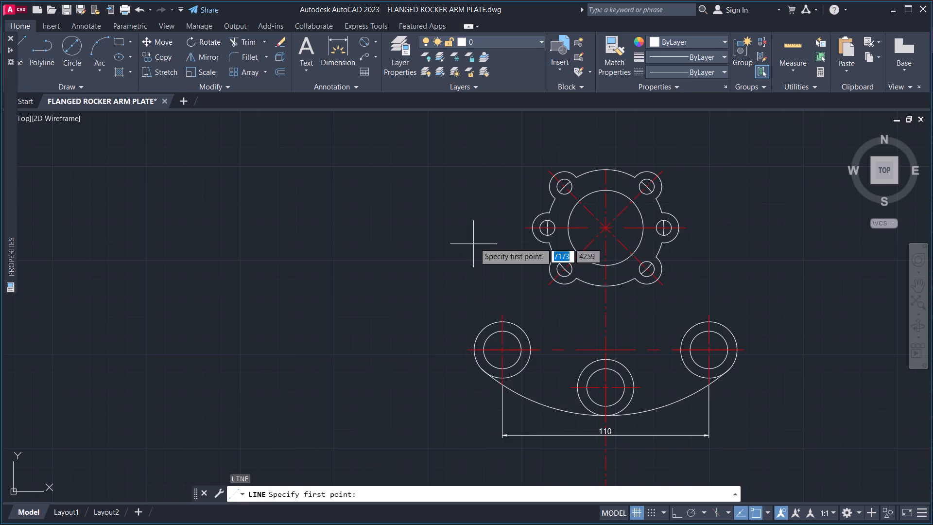
{"action": "scroll", "coordinate": [518, 225], "scroll_direction": "up", "scroll_amount": 2}
{"action": "left_click", "coordinate": [553, 233]}
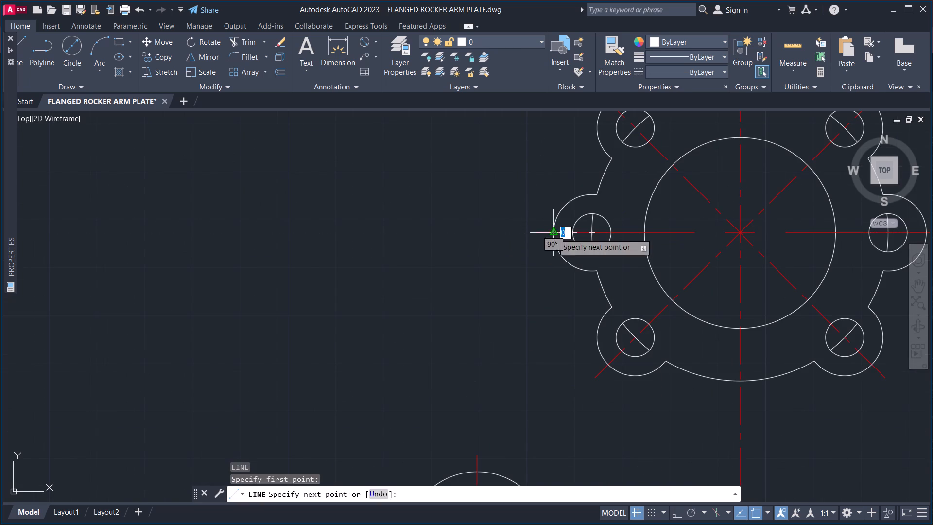
{"action": "middle_click_drag", "start_coordinate": [553, 397], "coordinate": [543, 290]}
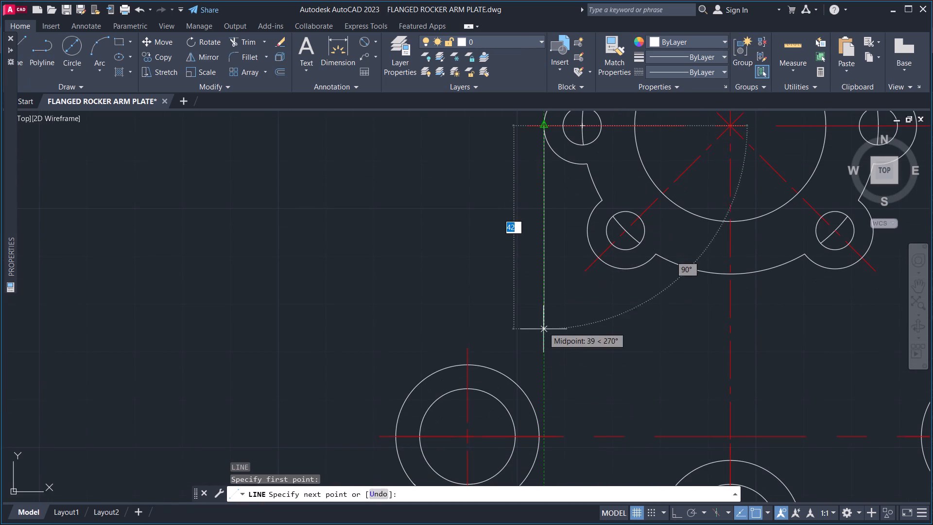
{"action": "left_click", "coordinate": [544, 435]}
{"action": "middle_click_drag", "start_coordinate": [598, 391], "coordinate": [578, 383]}
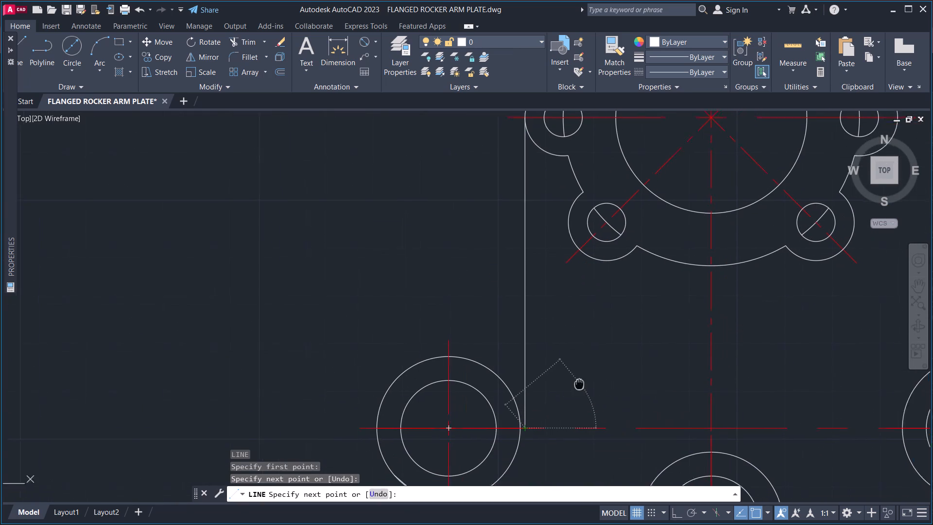
{"action": "middle_click_drag", "start_coordinate": [578, 383], "coordinate": [550, 378]}
{"action": "key", "text": "Escape"}
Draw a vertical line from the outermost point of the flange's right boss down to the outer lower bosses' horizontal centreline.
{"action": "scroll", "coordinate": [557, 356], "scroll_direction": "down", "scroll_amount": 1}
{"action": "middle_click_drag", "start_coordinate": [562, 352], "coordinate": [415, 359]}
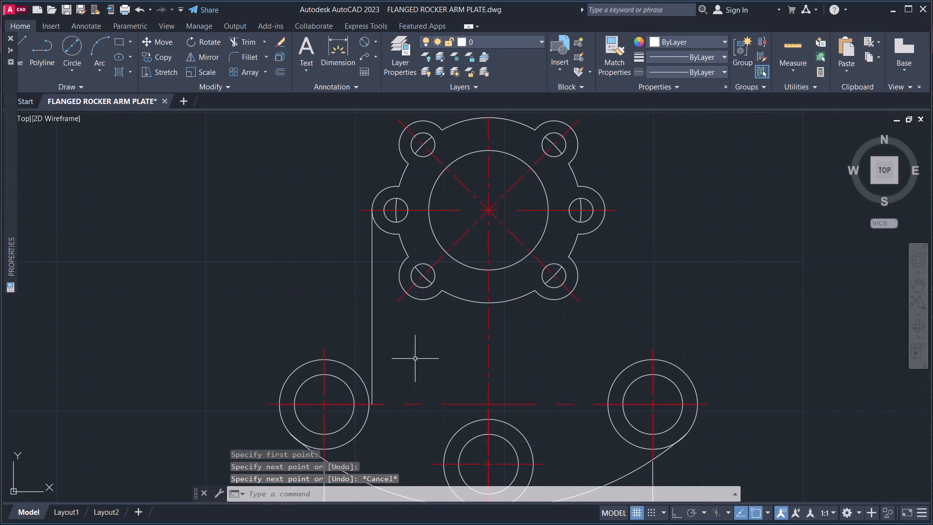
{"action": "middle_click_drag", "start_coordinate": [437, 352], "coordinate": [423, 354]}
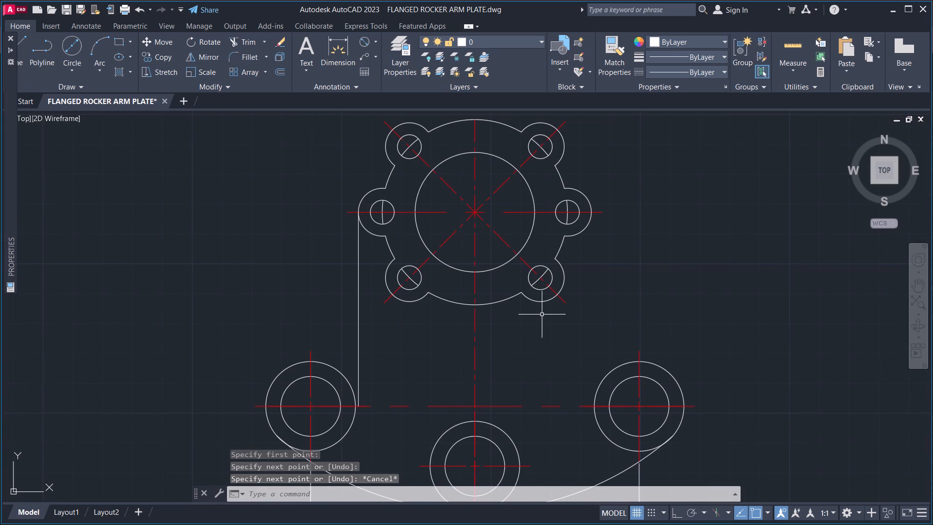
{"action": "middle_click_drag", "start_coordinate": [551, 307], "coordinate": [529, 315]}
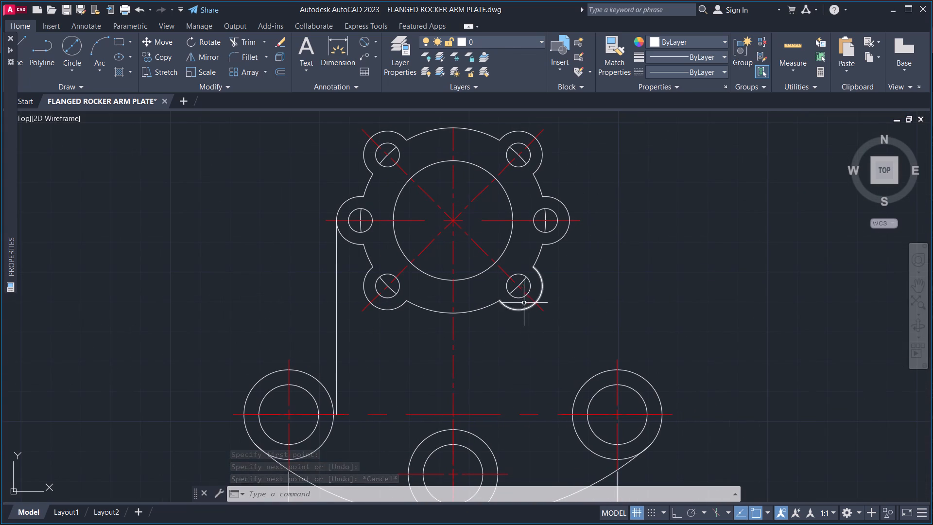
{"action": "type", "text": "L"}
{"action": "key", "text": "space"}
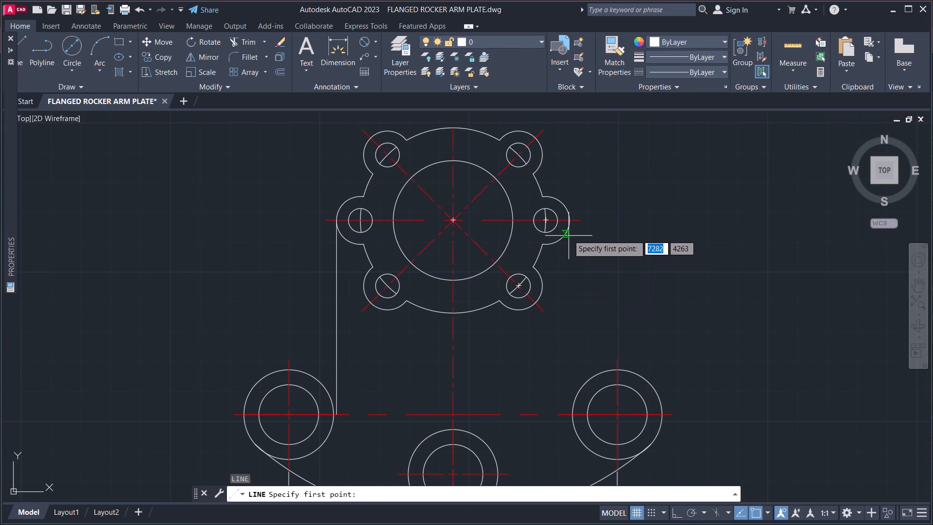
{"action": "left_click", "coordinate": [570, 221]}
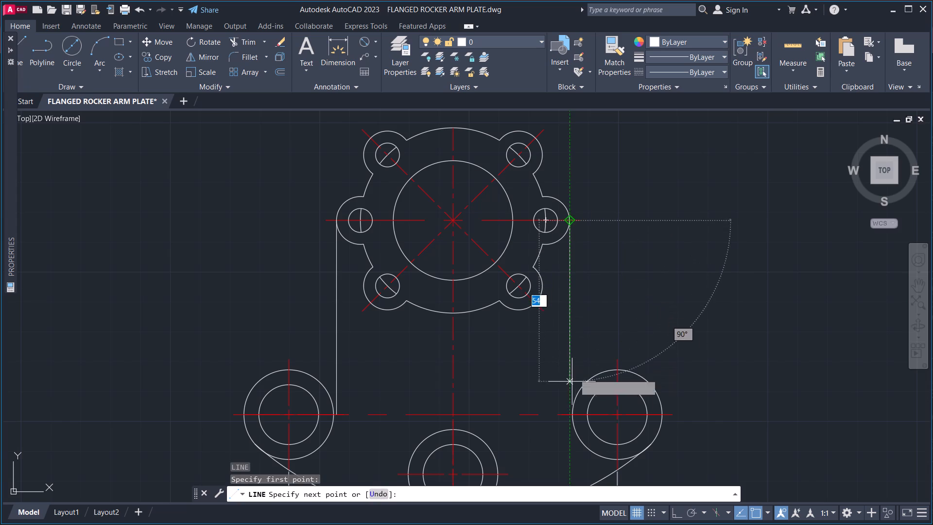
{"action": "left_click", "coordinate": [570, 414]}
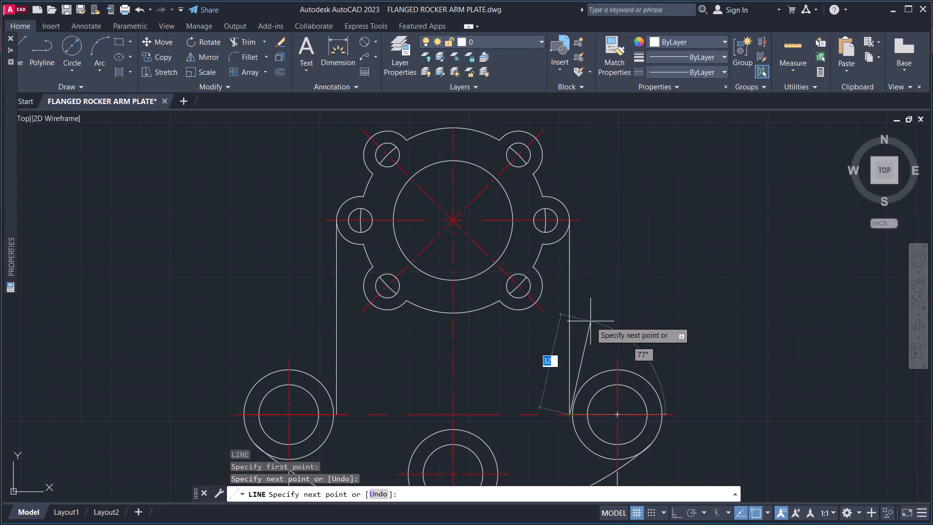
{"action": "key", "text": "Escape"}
Draw a radius-18 circle tangent to the left lower boss's outer circle and the left vertical line, outside the plate.
{"action": "middle_click_drag", "start_coordinate": [376, 338], "coordinate": [448, 300]}
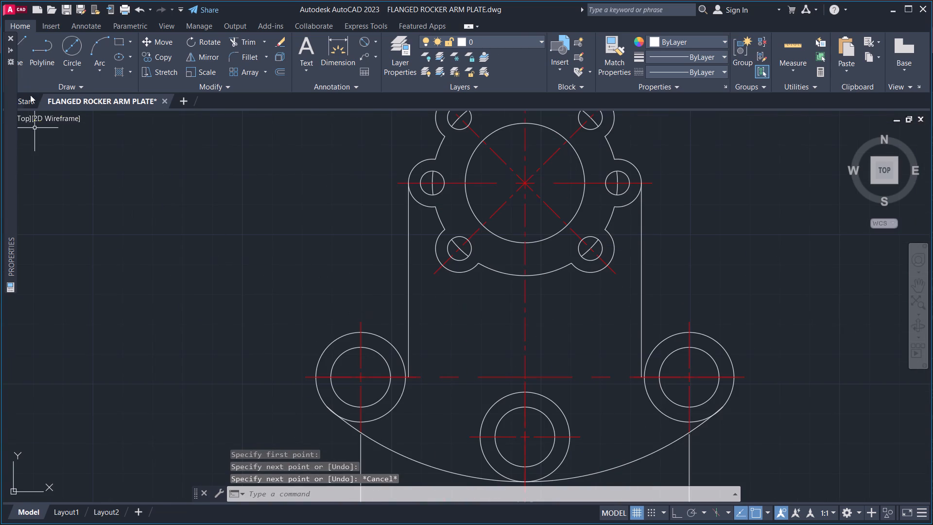
{"action": "left_click", "coordinate": [69, 65]}
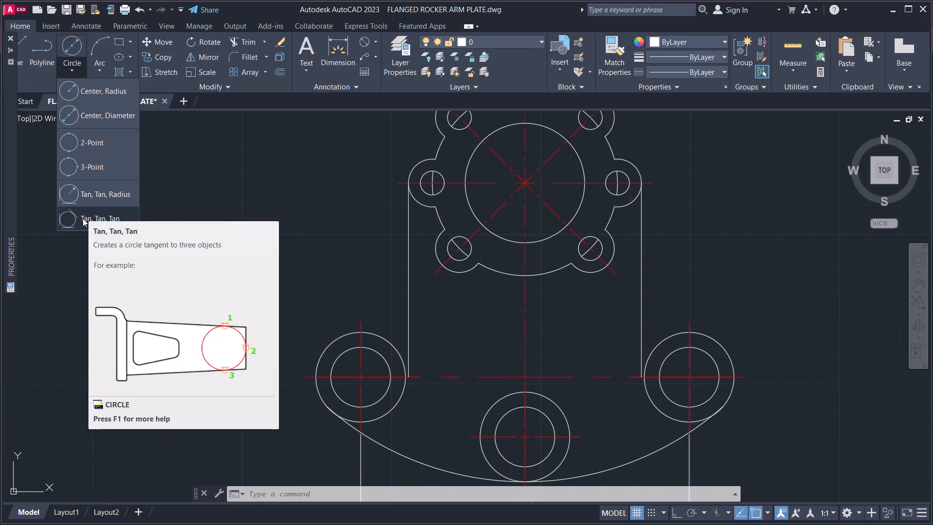
{"action": "left_click", "coordinate": [99, 190]}
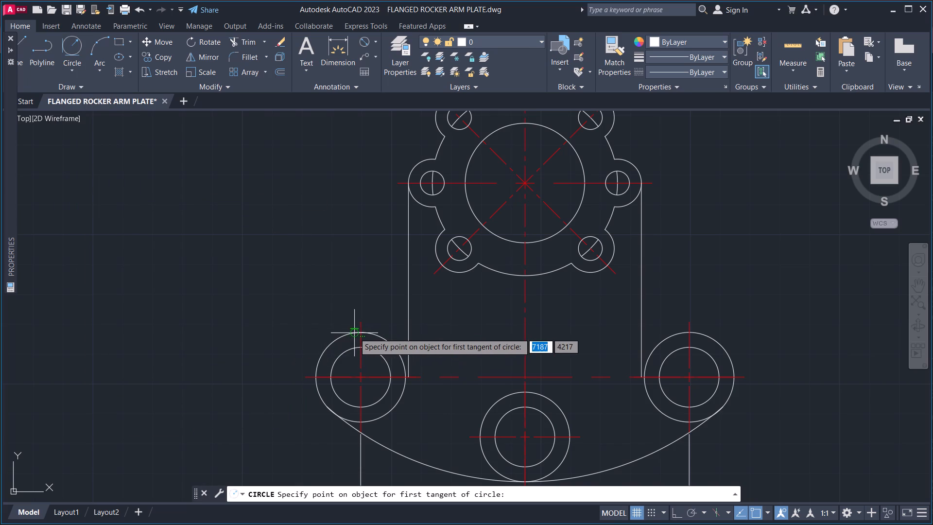
{"action": "left_click", "coordinate": [360, 332]}
{"action": "left_click", "coordinate": [406, 292]}
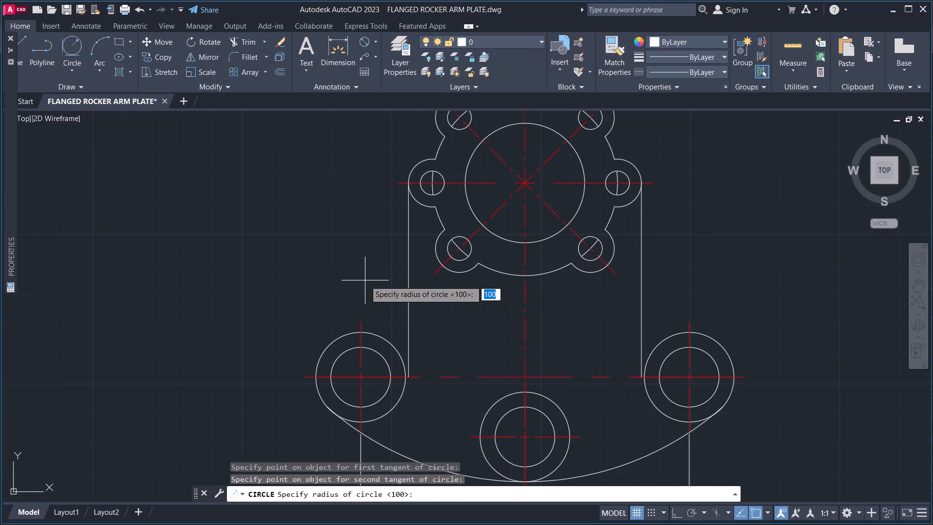
{"action": "type", "text": "18"}
{"action": "key", "text": "Return"}
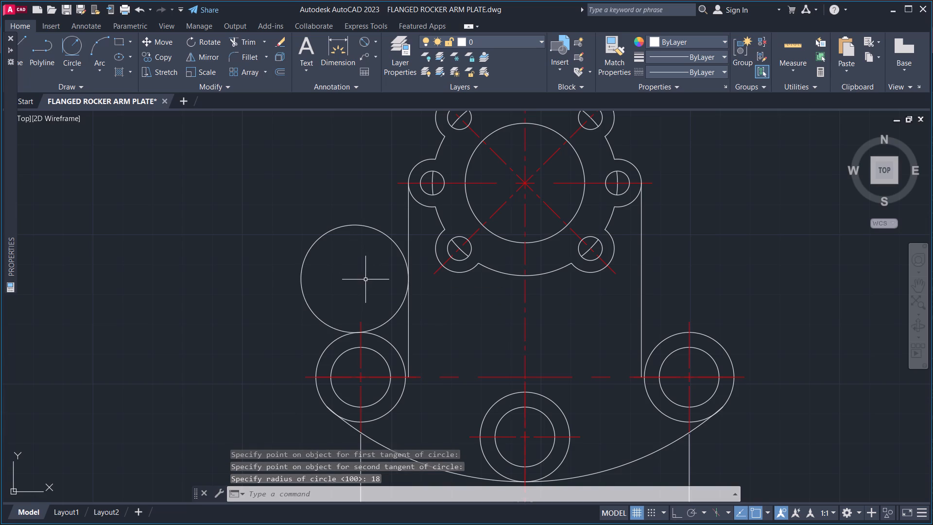
Trim the left vertical line below its tangent point and the radius-18 circle, keeping only the arc joining line and boss.
{"action": "middle_click_drag", "start_coordinate": [364, 284], "coordinate": [331, 253]}
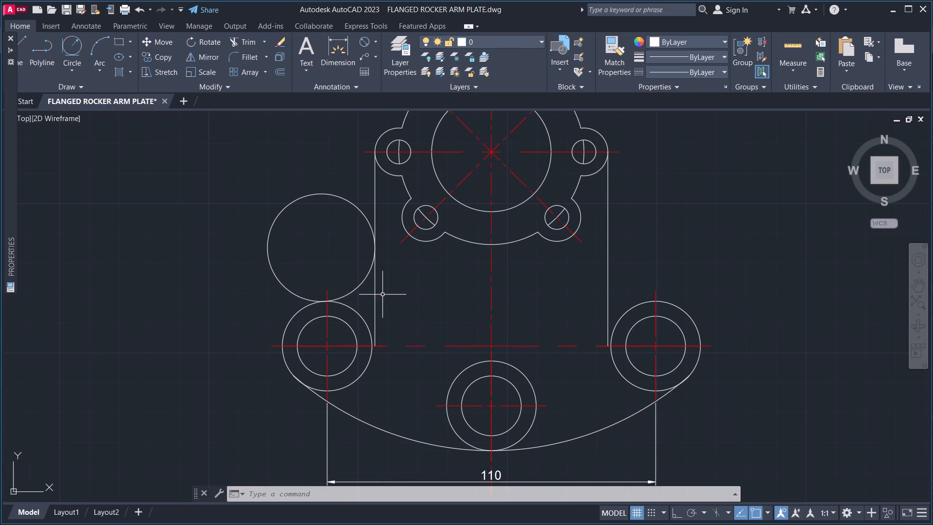
{"action": "type", "text": "TR"}
{"action": "key", "text": "space"}
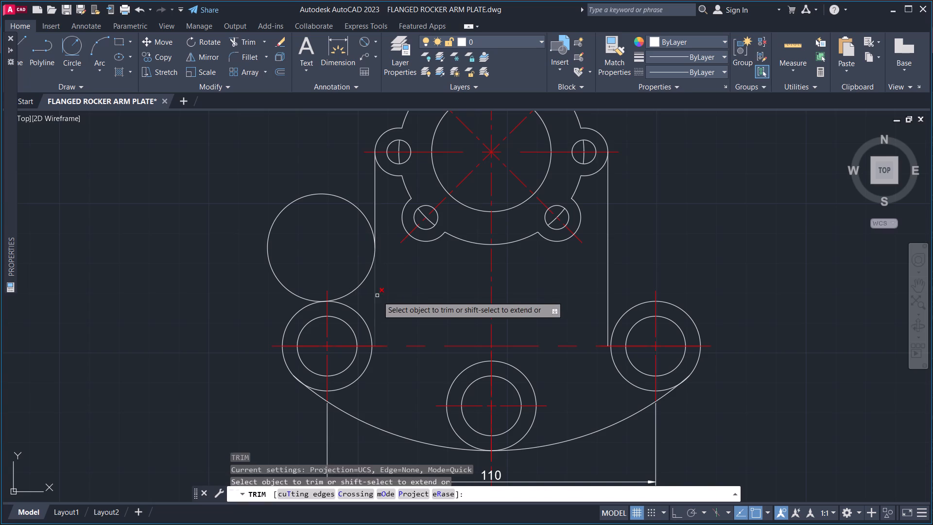
{"action": "left_click", "coordinate": [374, 297]}
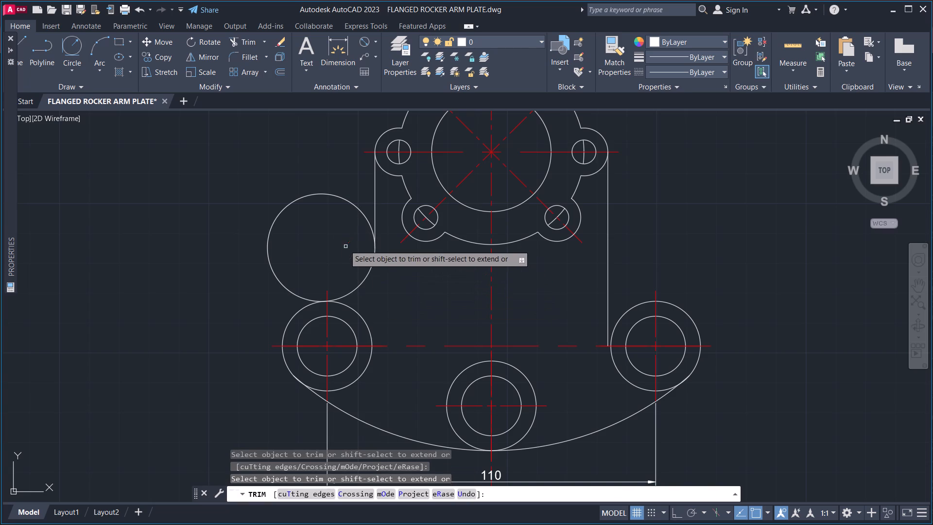
{"action": "key", "text": "Escape"}
{"action": "type", "text": "TR"}
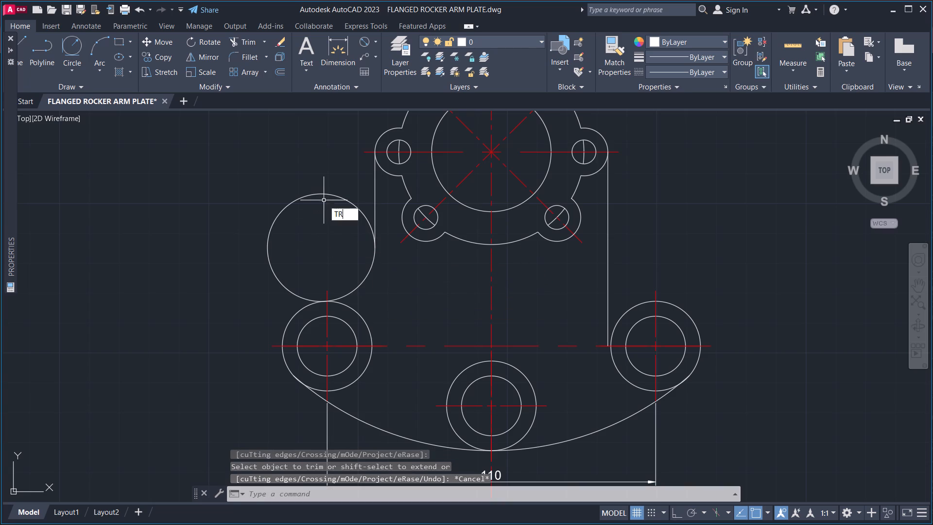
{"action": "key", "text": "space"}
{"action": "left_click", "coordinate": [328, 195]}
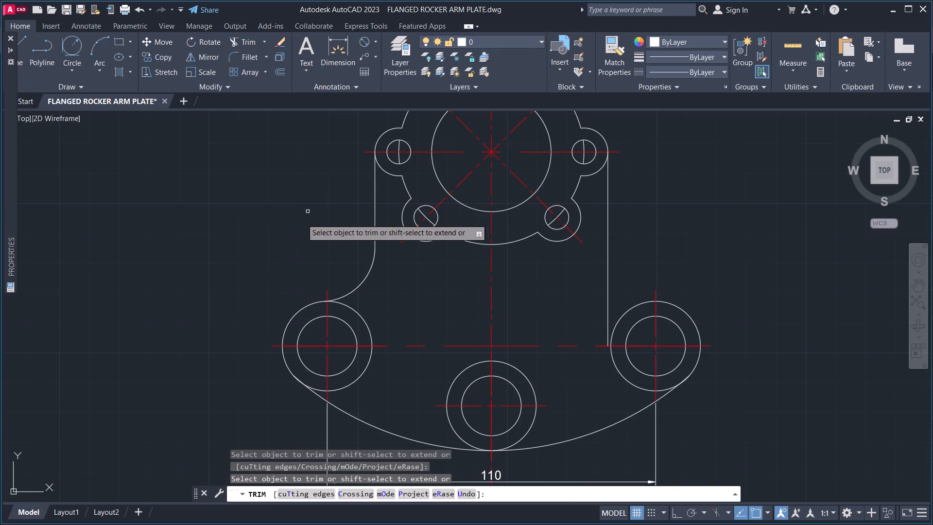
{"action": "middle_click_drag", "start_coordinate": [294, 230], "coordinate": [250, 219]}
{"action": "key", "text": "Escape"}
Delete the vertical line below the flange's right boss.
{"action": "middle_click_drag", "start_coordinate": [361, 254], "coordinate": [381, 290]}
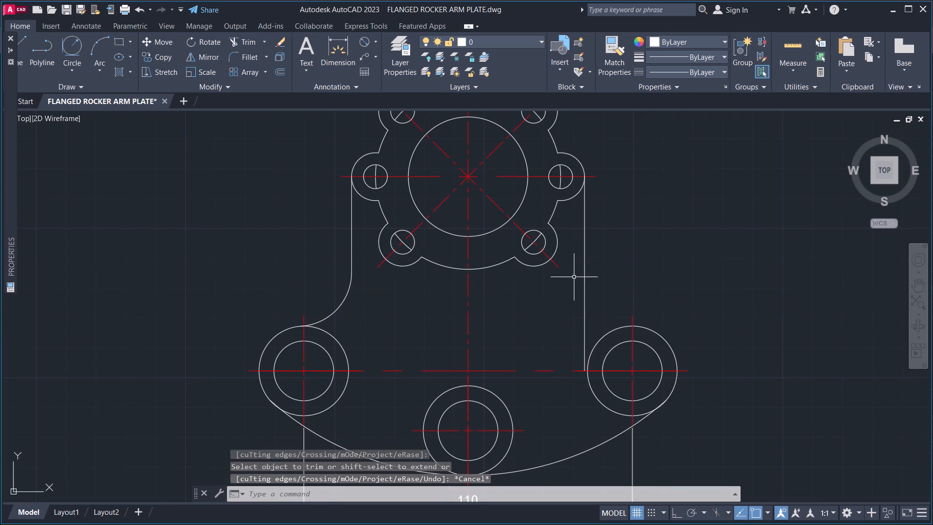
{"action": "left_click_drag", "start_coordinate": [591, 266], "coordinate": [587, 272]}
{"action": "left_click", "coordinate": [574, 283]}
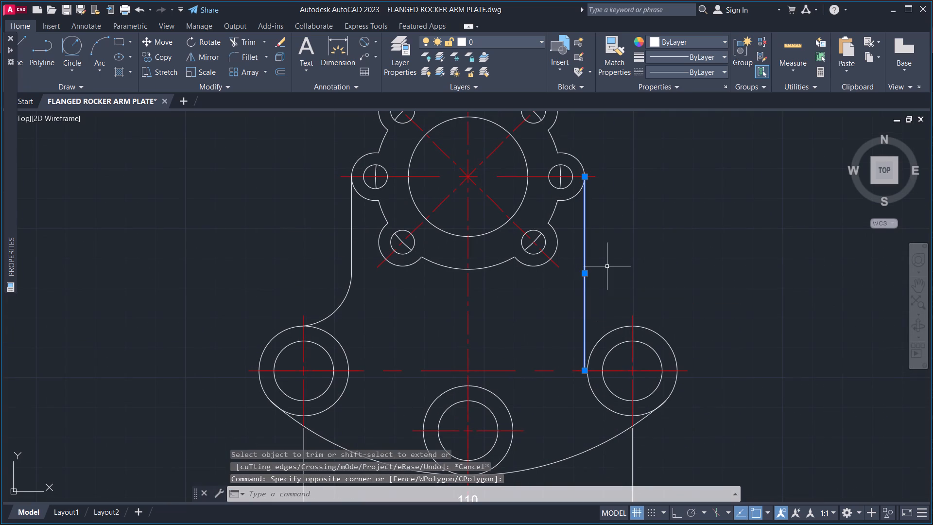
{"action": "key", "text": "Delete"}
Mirror the left connecting line and its radius-18 arc about the plate's vertical centreline, keeping the source objects.
{"action": "scroll", "coordinate": [360, 297], "scroll_direction": "up", "scroll_amount": 1}
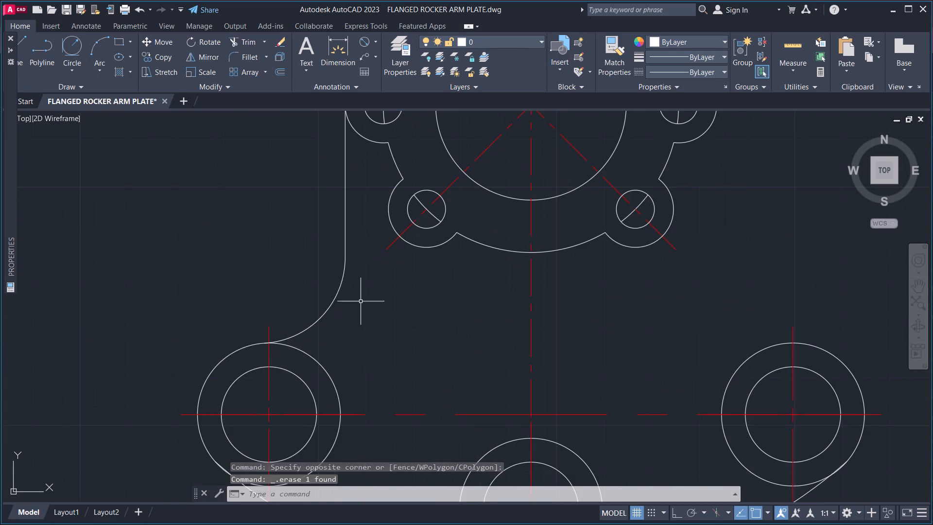
{"action": "left_click_drag", "start_coordinate": [359, 312], "coordinate": [344, 293]}
{"action": "left_click", "coordinate": [286, 245]}
{"action": "scroll", "coordinate": [397, 314], "scroll_direction": "down", "scroll_amount": 1}
{"action": "middle_click_drag", "start_coordinate": [429, 328], "coordinate": [354, 289]}
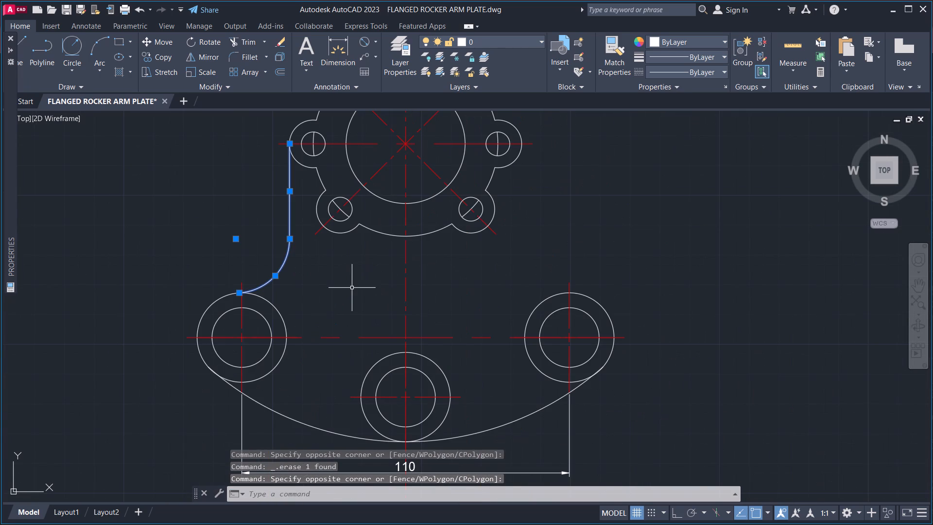
{"action": "scroll", "coordinate": [356, 288], "scroll_direction": "down", "scroll_amount": 1}
{"action": "middle_click_drag", "start_coordinate": [359, 289], "coordinate": [376, 313]}
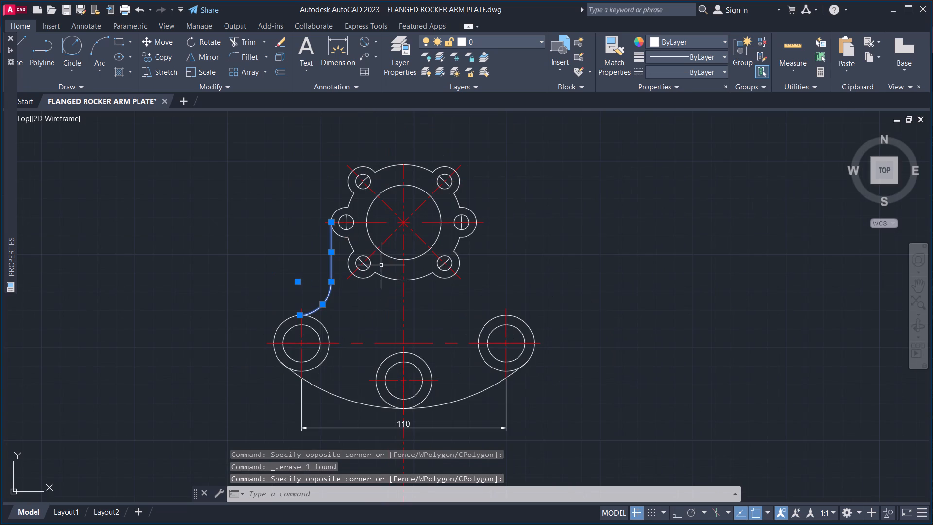
{"action": "key", "text": "m"}
{"action": "key", "text": "i"}
{"action": "key", "text": "space"}
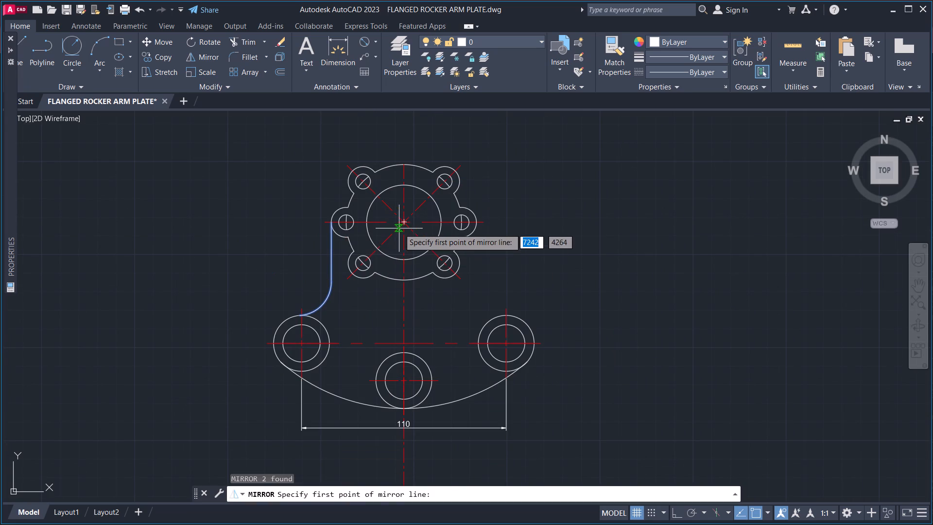
{"action": "left_click", "coordinate": [401, 222]}
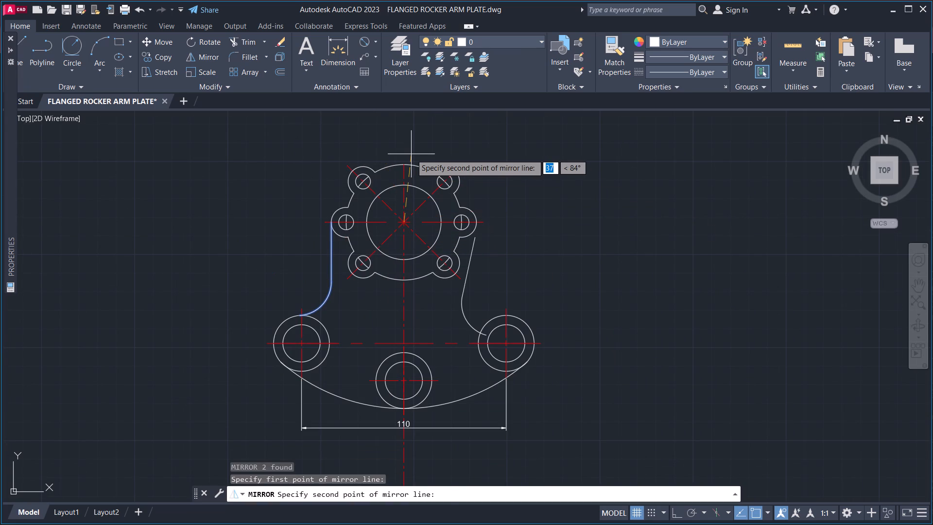
{"action": "key", "text": "F8"}
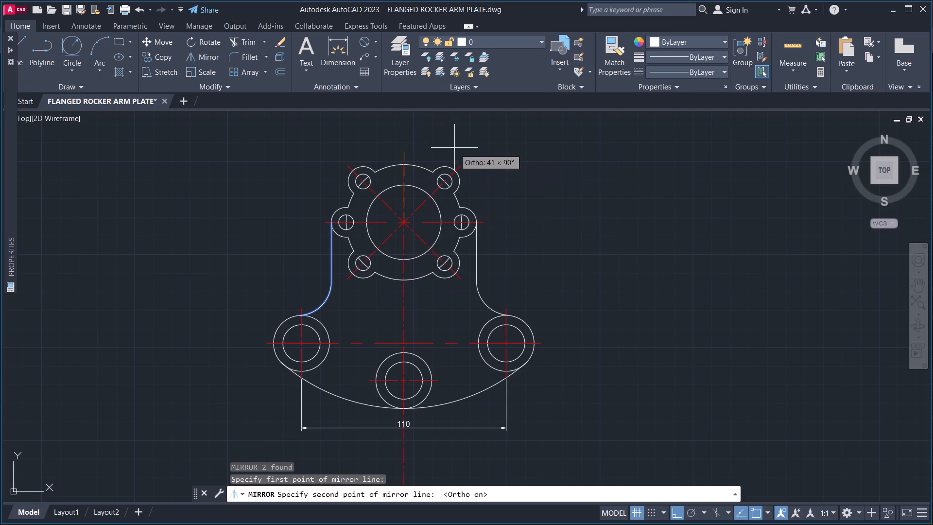
{"action": "left_click", "coordinate": [431, 136]}
{"action": "type", "text": "N"}
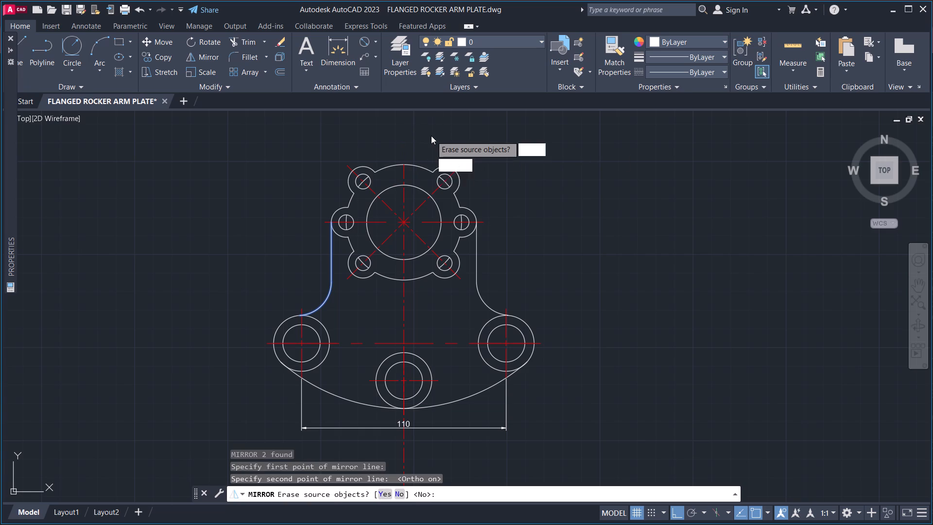
{"action": "key", "text": "space"}
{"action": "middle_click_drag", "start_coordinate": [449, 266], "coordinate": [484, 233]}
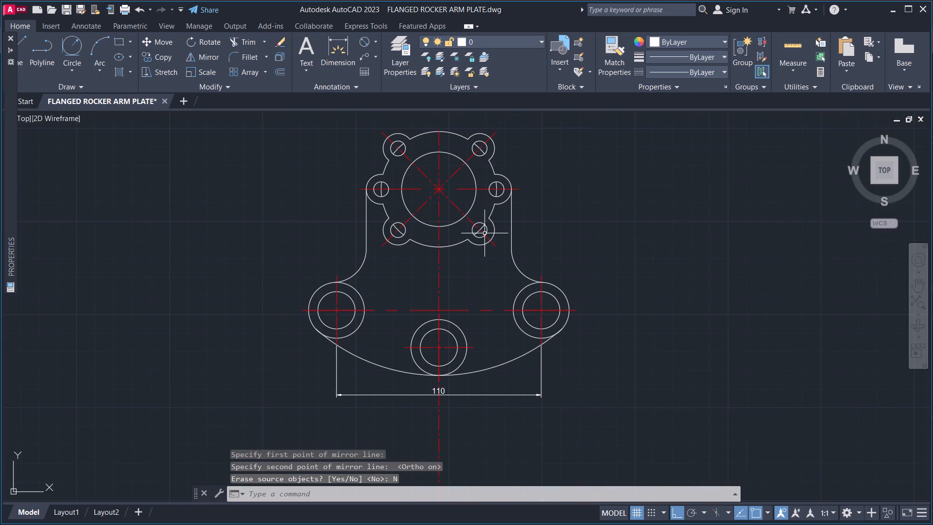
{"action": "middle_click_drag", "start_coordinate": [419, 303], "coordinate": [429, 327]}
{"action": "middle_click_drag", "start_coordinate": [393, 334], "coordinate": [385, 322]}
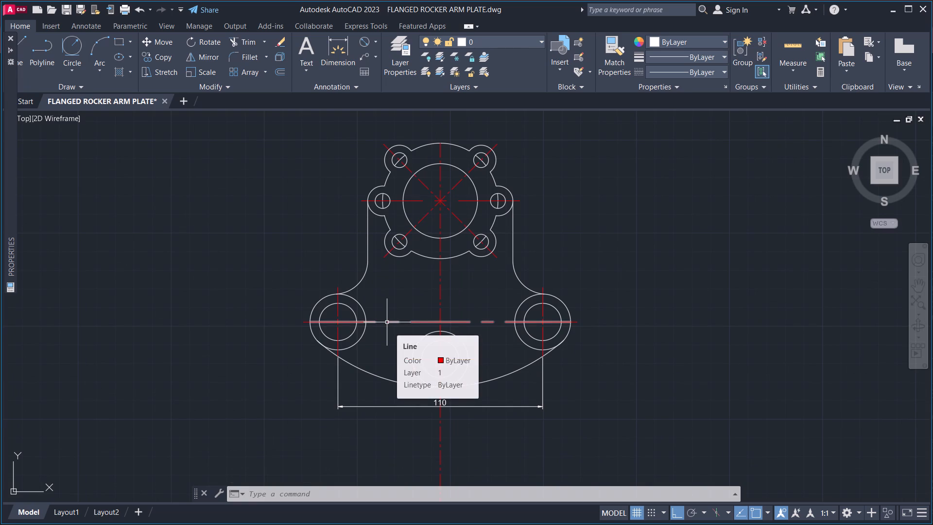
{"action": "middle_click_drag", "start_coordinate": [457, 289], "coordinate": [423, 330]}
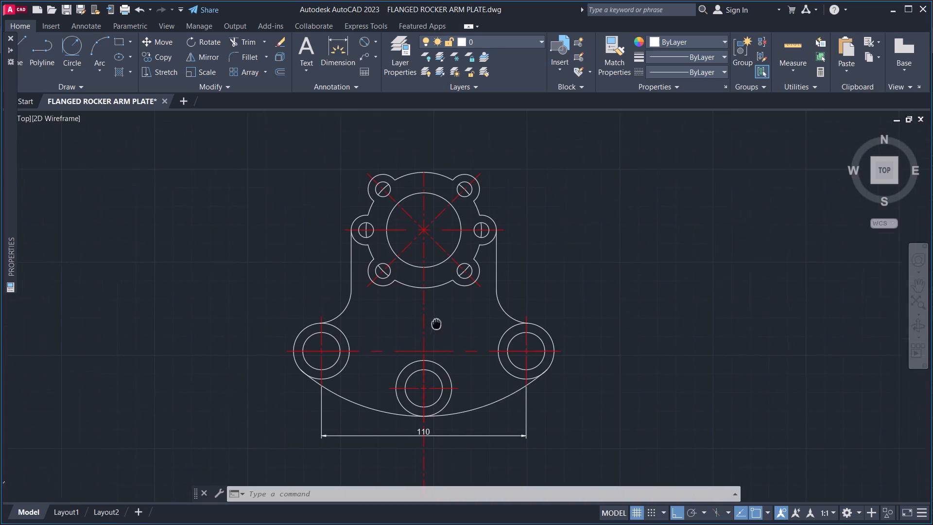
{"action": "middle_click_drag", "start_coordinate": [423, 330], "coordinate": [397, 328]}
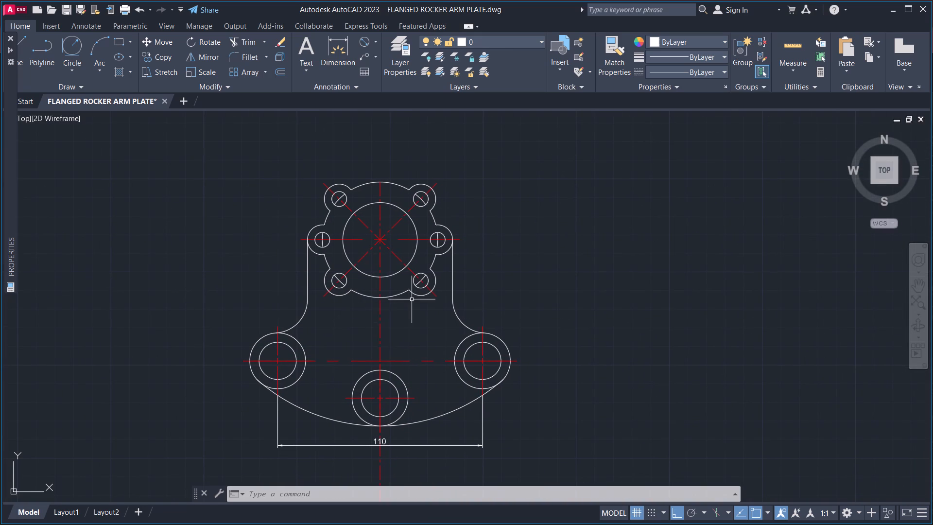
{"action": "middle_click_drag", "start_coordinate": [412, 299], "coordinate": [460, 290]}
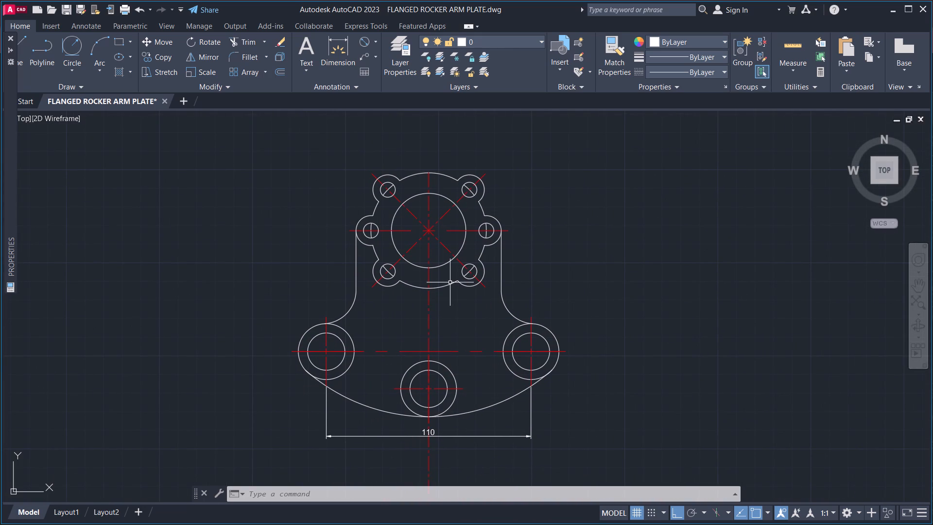
Match the short centre-mark arcs in the flange's three left boss holes to the properties of the red diagonal centreline.
{"action": "scroll", "coordinate": [384, 214], "scroll_direction": "up", "scroll_amount": 4}
{"action": "middle_click_drag", "start_coordinate": [405, 190], "coordinate": [405, 350]}
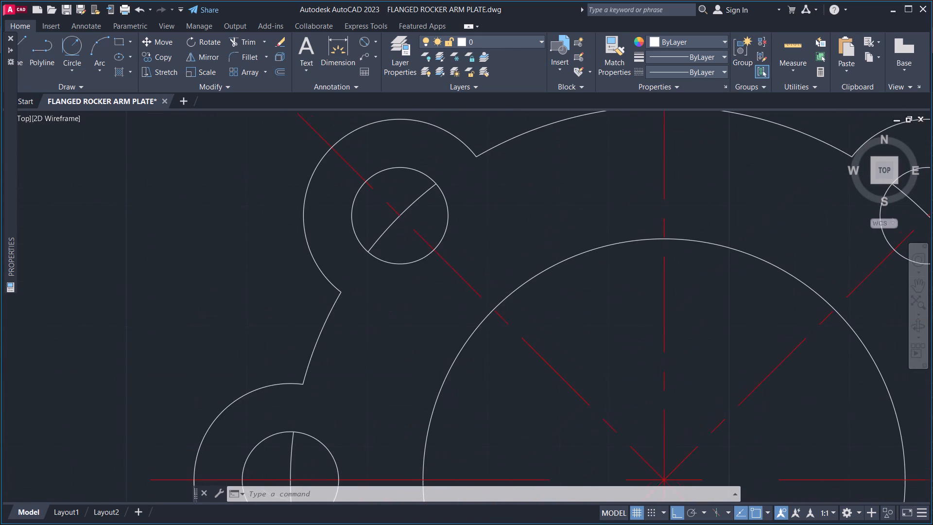
{"action": "left_click", "coordinate": [468, 260]}
{"action": "left_click", "coordinate": [438, 286]}
{"action": "key", "text": "m"}
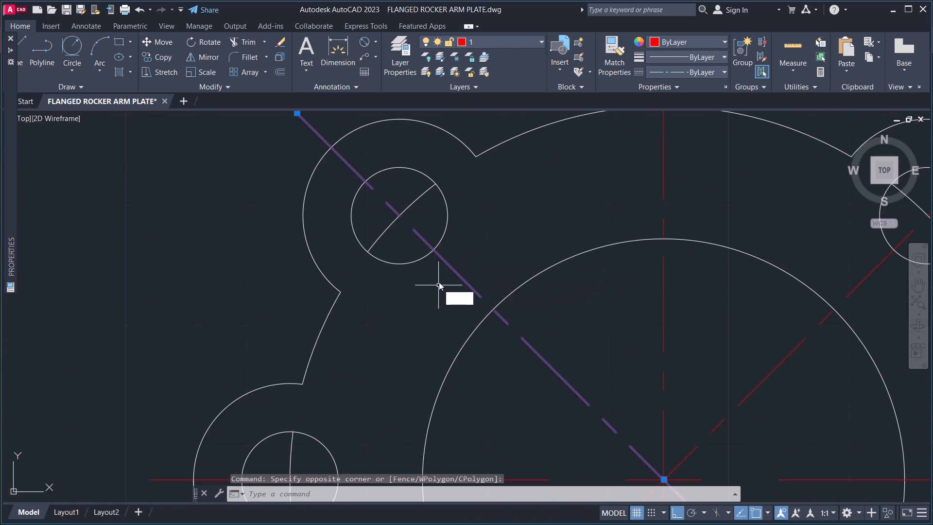
{"action": "key", "text": "a"}
{"action": "key", "text": "space"}
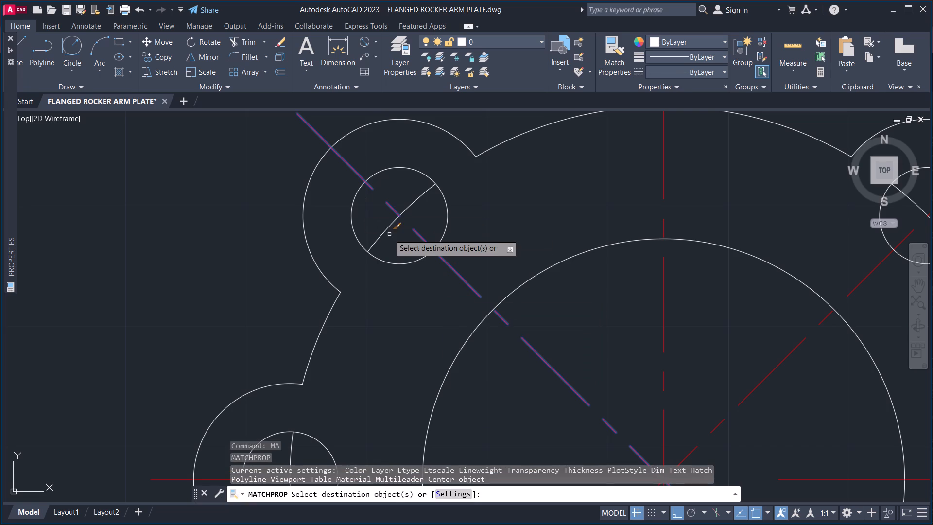
{"action": "left_click", "coordinate": [386, 230]}
{"action": "scroll", "coordinate": [360, 308], "scroll_direction": "down", "scroll_amount": 1}
{"action": "middle_click_drag", "start_coordinate": [384, 349], "coordinate": [418, 265]}
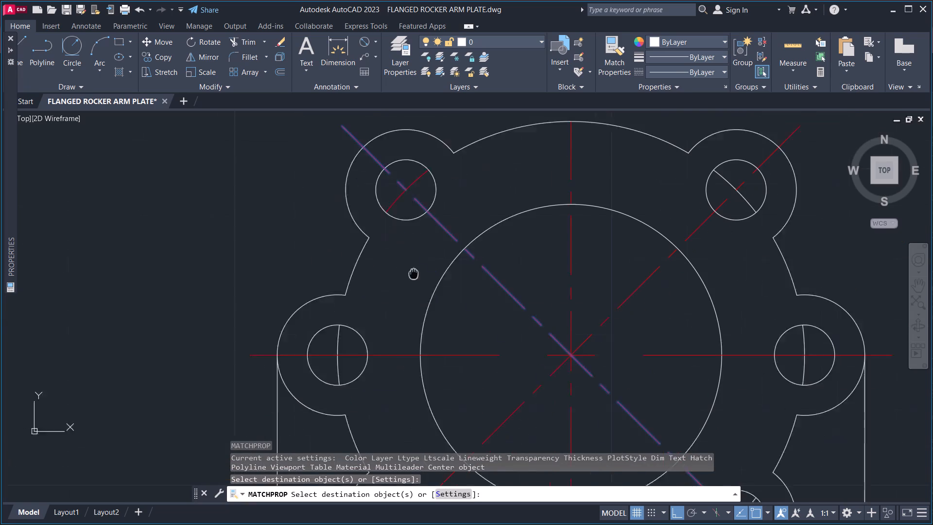
{"action": "middle_click_drag", "start_coordinate": [418, 265], "coordinate": [423, 258]}
{"action": "left_click", "coordinate": [355, 308]}
{"action": "middle_click_drag", "start_coordinate": [397, 314], "coordinate": [362, 174]}
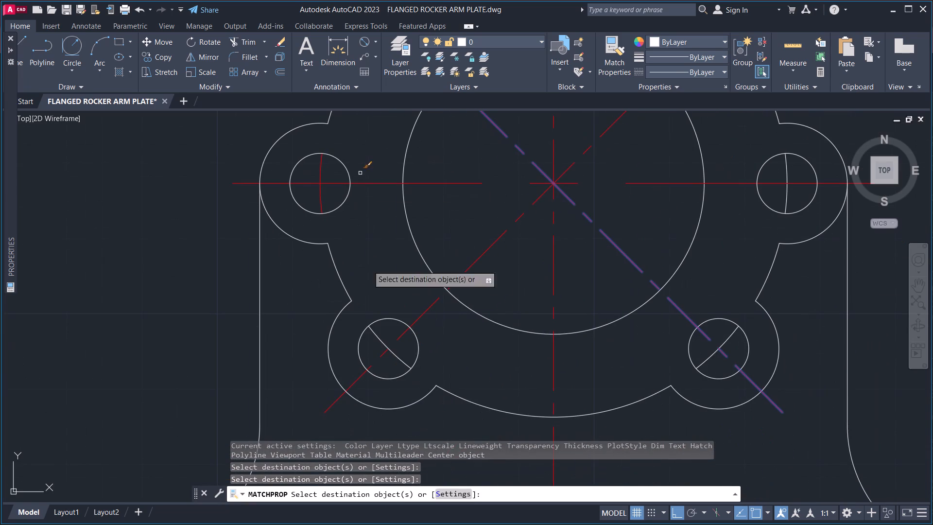
{"action": "left_click", "coordinate": [373, 334]}
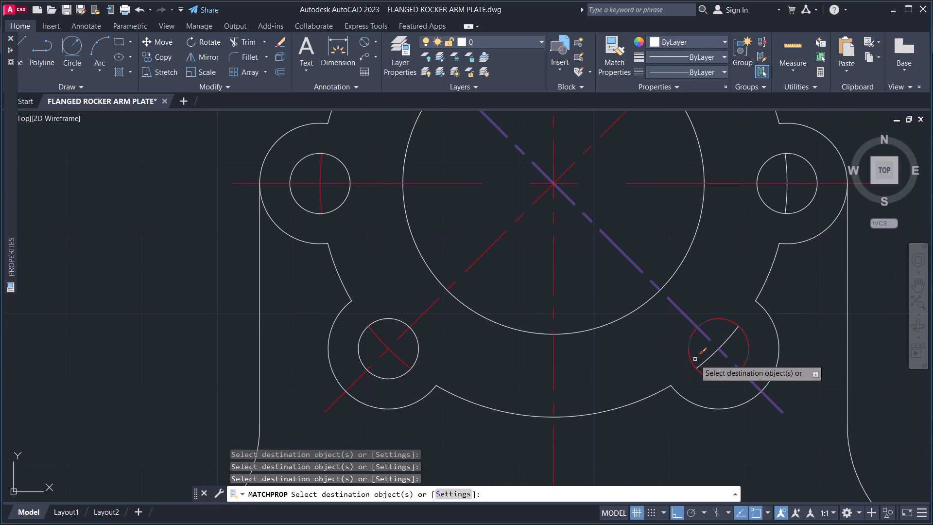
Match the centre-mark arcs in the flange's three right boss holes to the same red centreline properties.
{"action": "left_click", "coordinate": [702, 364]}
{"action": "middle_click_drag", "start_coordinate": [736, 247], "coordinate": [661, 310]}
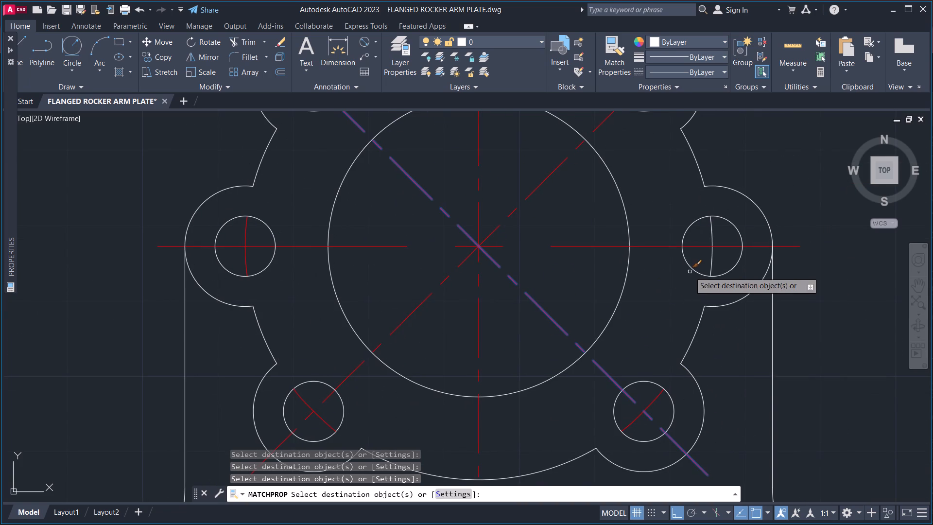
{"action": "left_click", "coordinate": [711, 261]}
{"action": "middle_click_drag", "start_coordinate": [645, 200], "coordinate": [650, 351]}
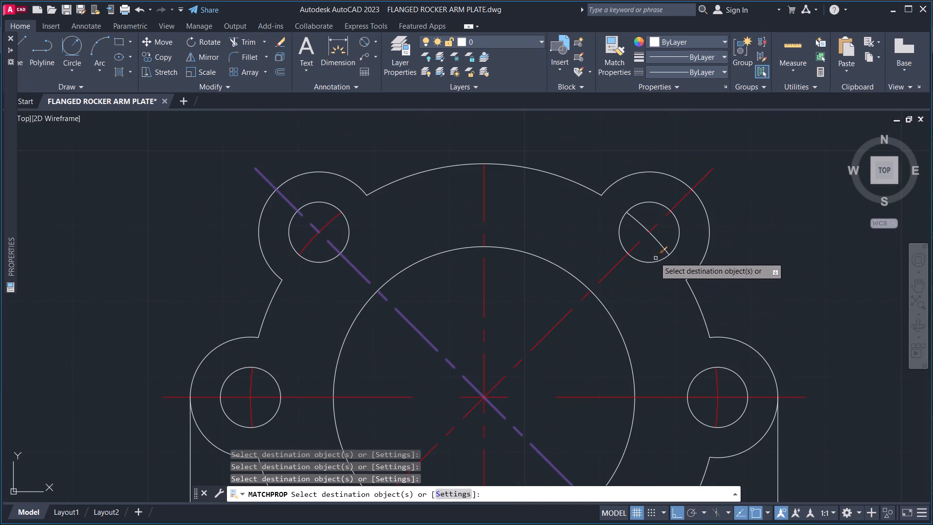
{"action": "left_click", "coordinate": [659, 242]}
{"action": "scroll", "coordinate": [522, 244], "scroll_direction": "down", "scroll_amount": 2}
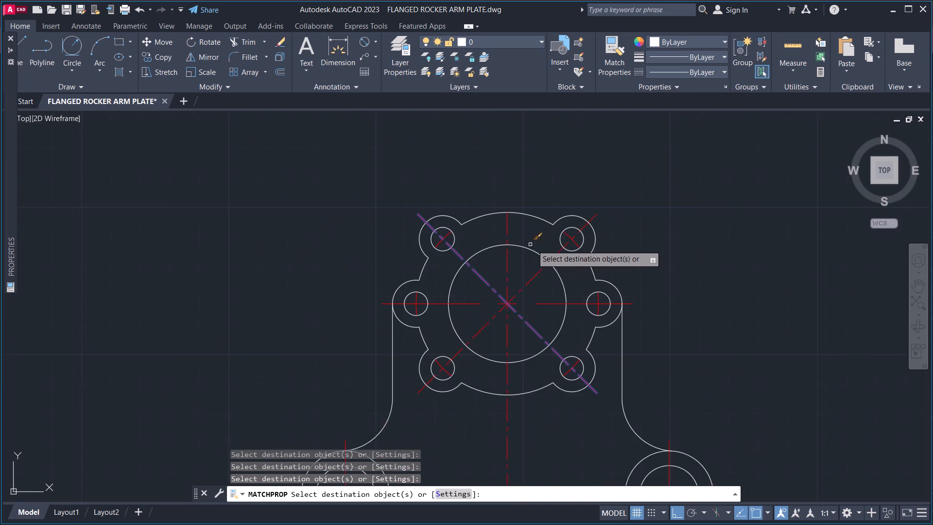
{"action": "middle_click_drag", "start_coordinate": [535, 246], "coordinate": [541, 201]}
{"action": "key", "text": "Escape"}
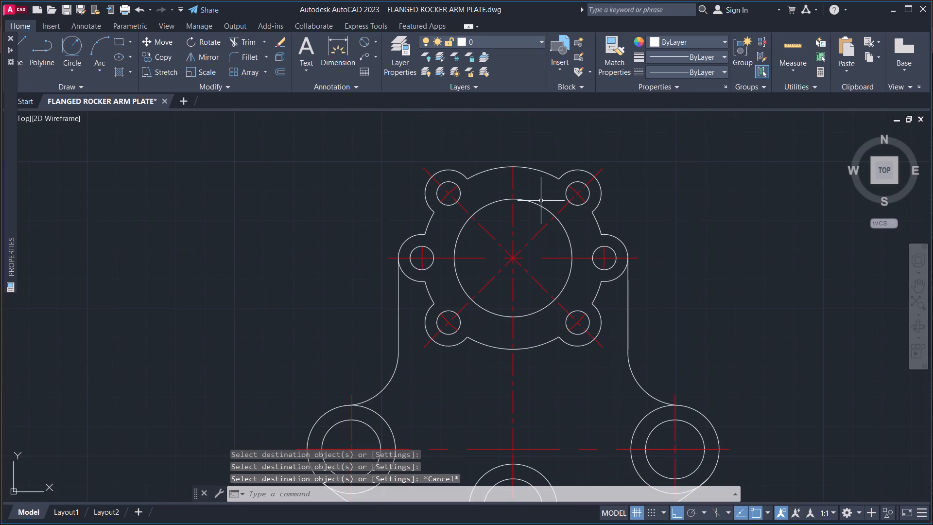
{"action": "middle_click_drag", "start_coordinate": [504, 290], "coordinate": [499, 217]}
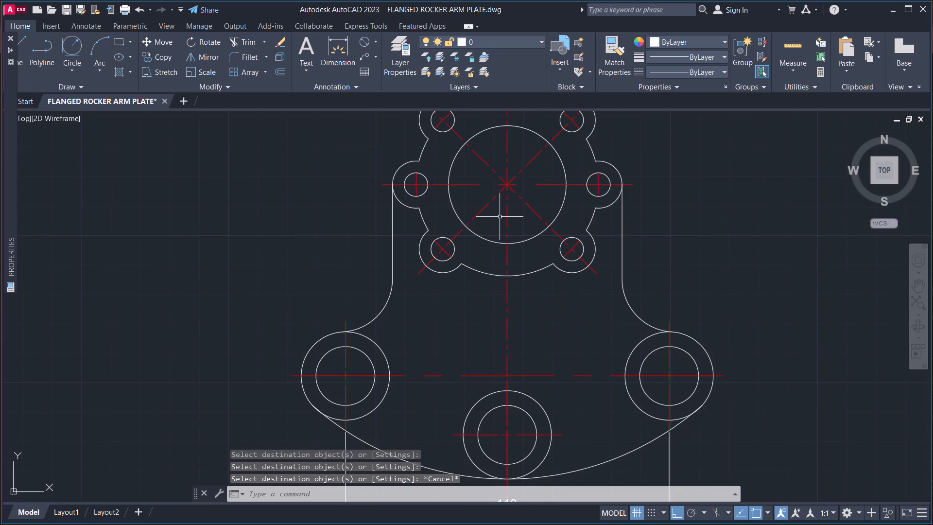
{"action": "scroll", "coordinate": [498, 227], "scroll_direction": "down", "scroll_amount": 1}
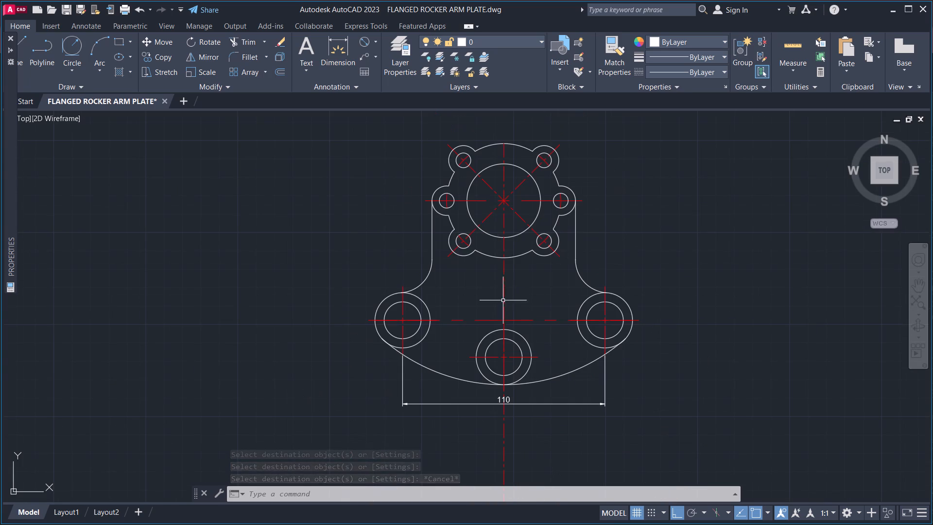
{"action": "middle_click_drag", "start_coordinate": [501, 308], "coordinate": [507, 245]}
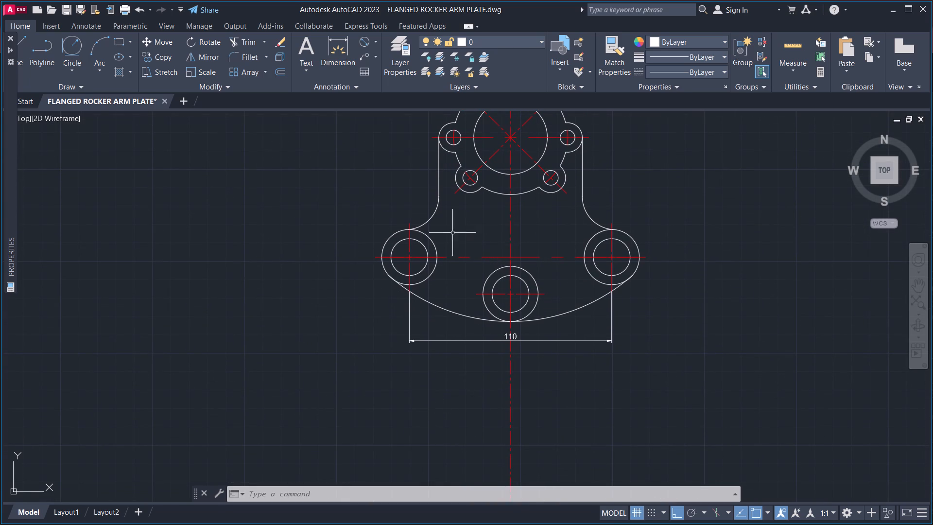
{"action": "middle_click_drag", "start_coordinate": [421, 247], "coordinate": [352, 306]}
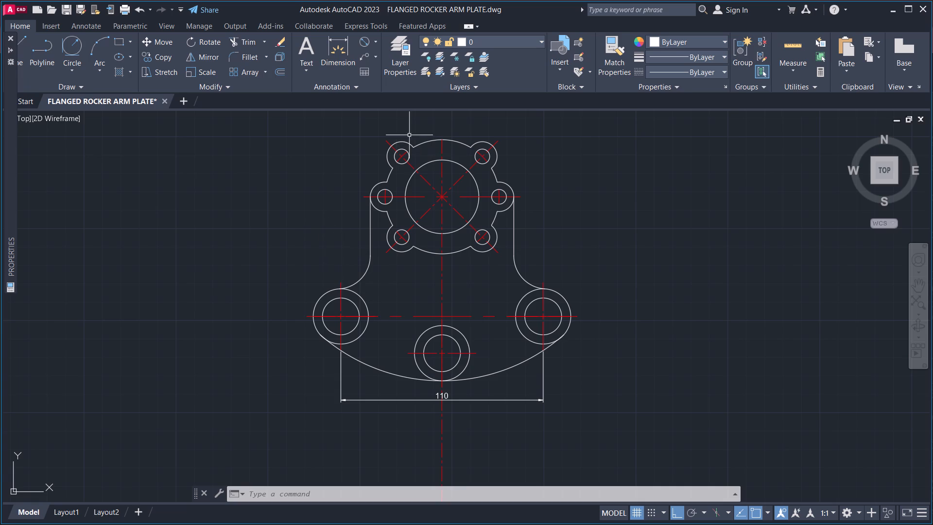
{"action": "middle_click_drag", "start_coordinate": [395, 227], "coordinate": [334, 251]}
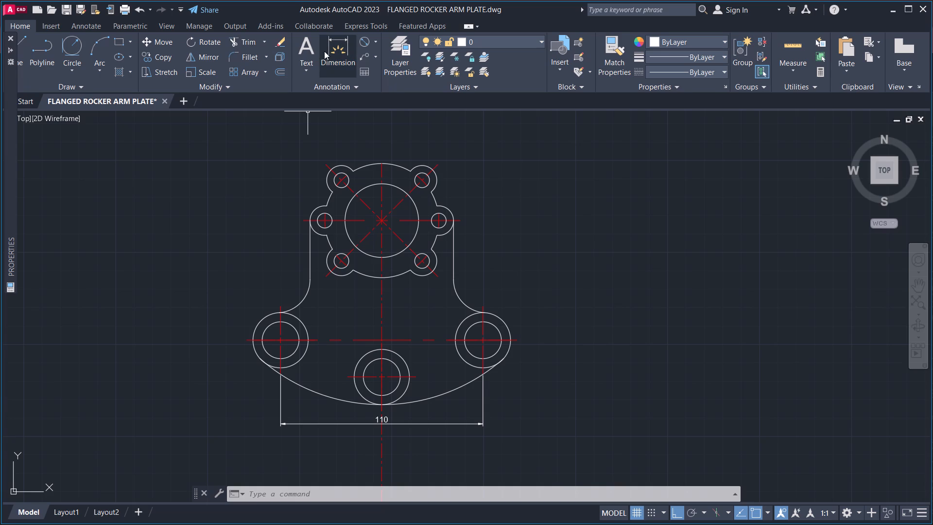
Add a vertical dimension between the flange's horizontal centreline and the outer lower bosses' centreline, placed beyond the plate's right side.
{"action": "left_click", "coordinate": [333, 49]}
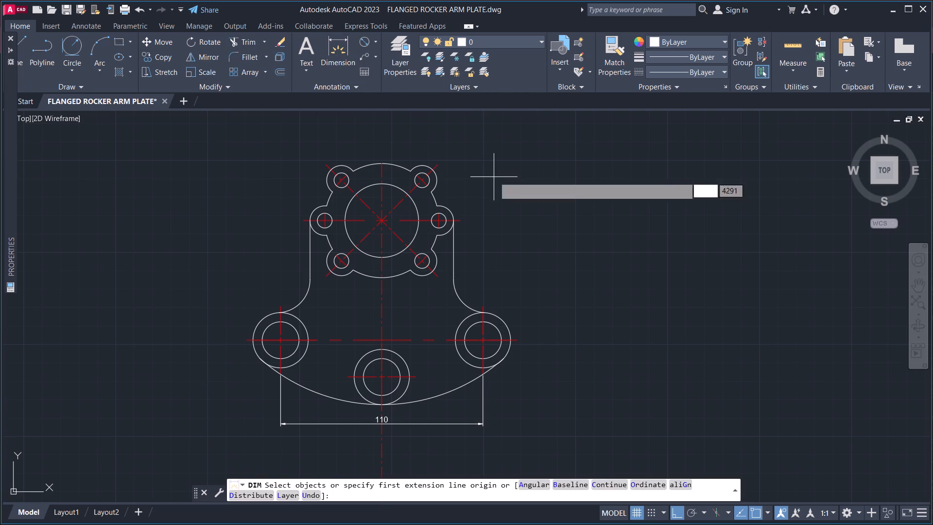
{"action": "left_click", "coordinate": [458, 221]}
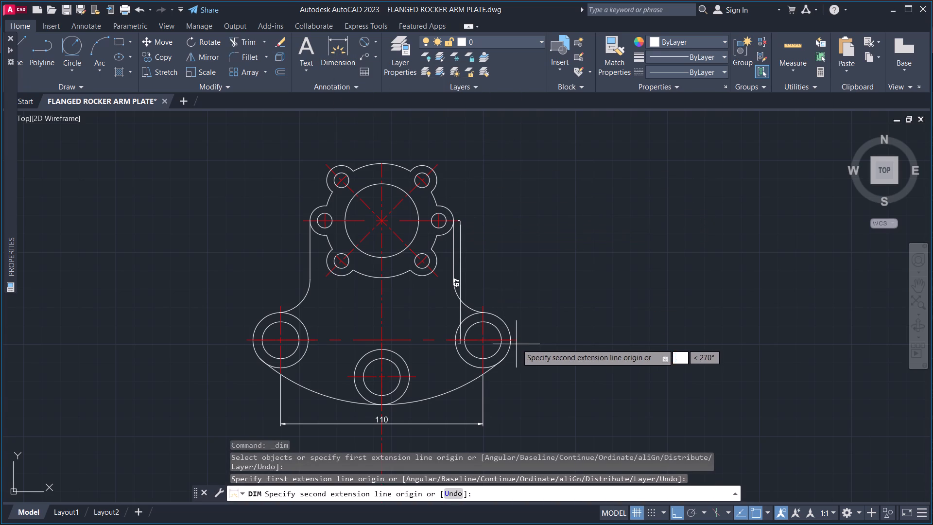
{"action": "left_click", "coordinate": [516, 341]}
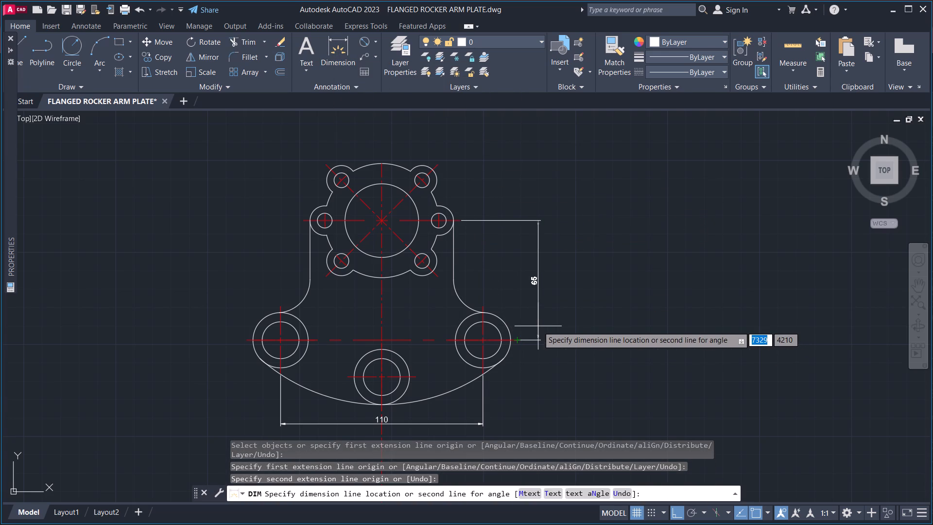
{"action": "left_click", "coordinate": [539, 326]}
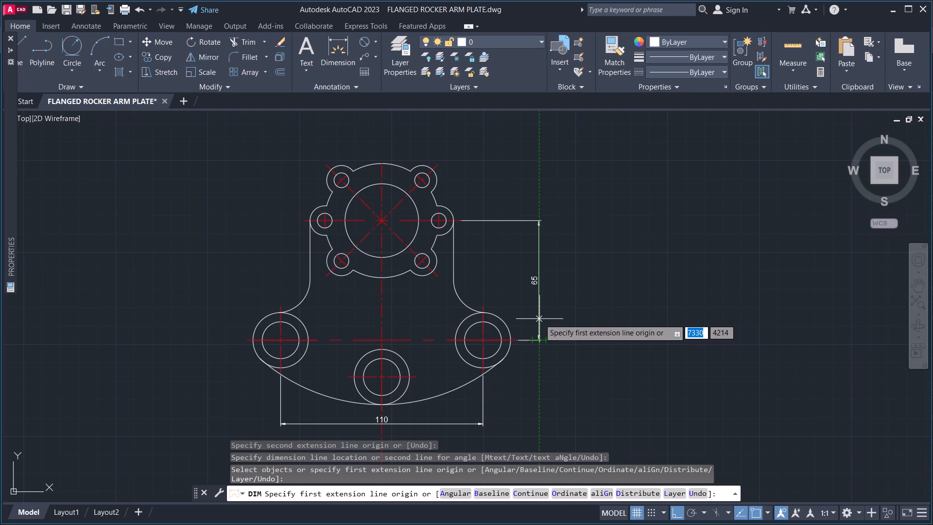
Add a diameter dimension to the flange's outer arc, with the text placed above the flange just beside the vertical centreline.
{"action": "middle_click_drag", "start_coordinate": [546, 371], "coordinate": [542, 336]}
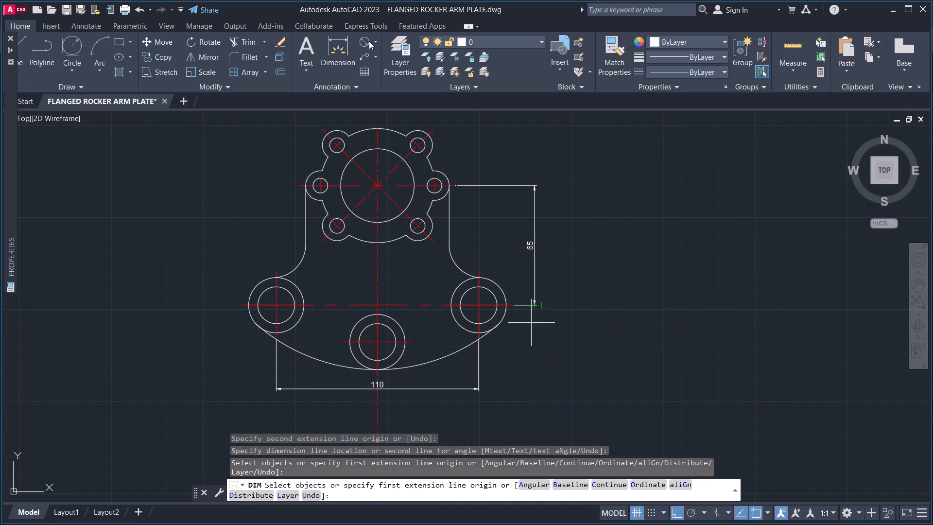
{"action": "left_click", "coordinate": [363, 42]}
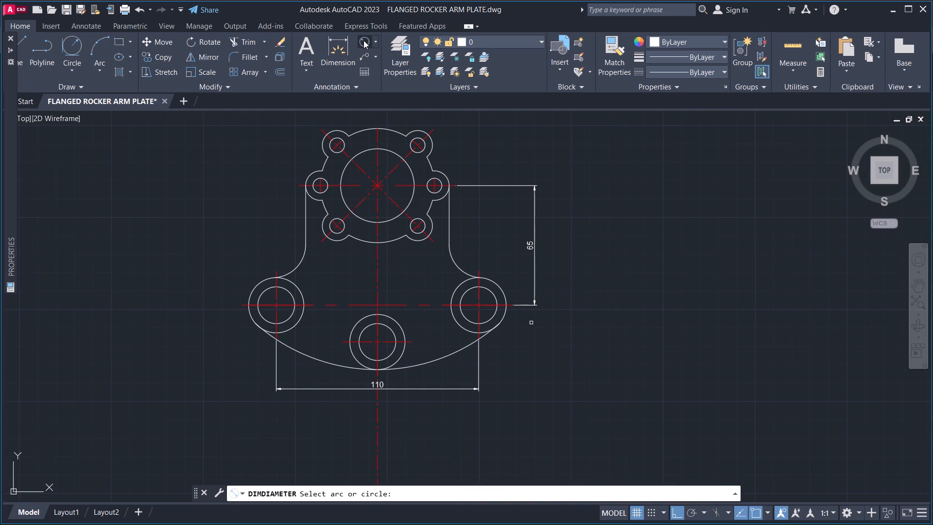
{"action": "middle_click_drag", "start_coordinate": [414, 114], "coordinate": [412, 124]}
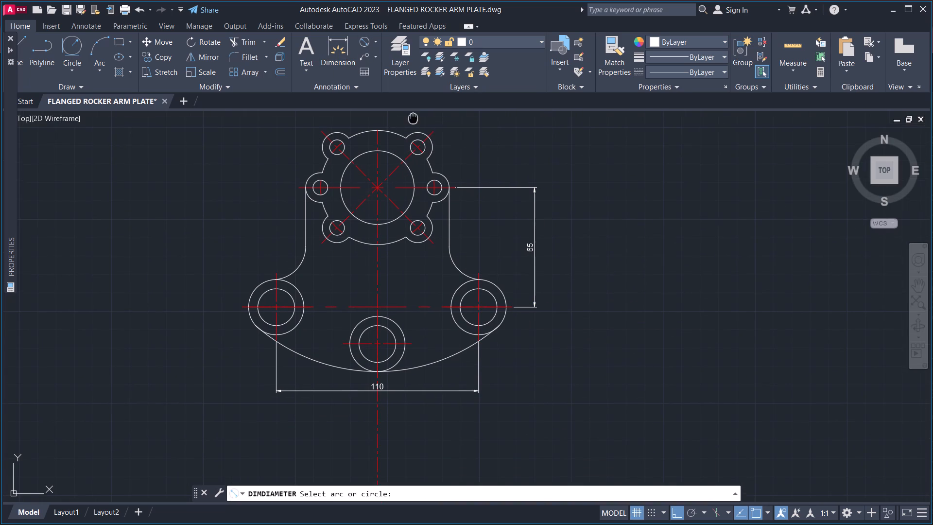
{"action": "middle_click_drag", "start_coordinate": [412, 124], "coordinate": [408, 232]}
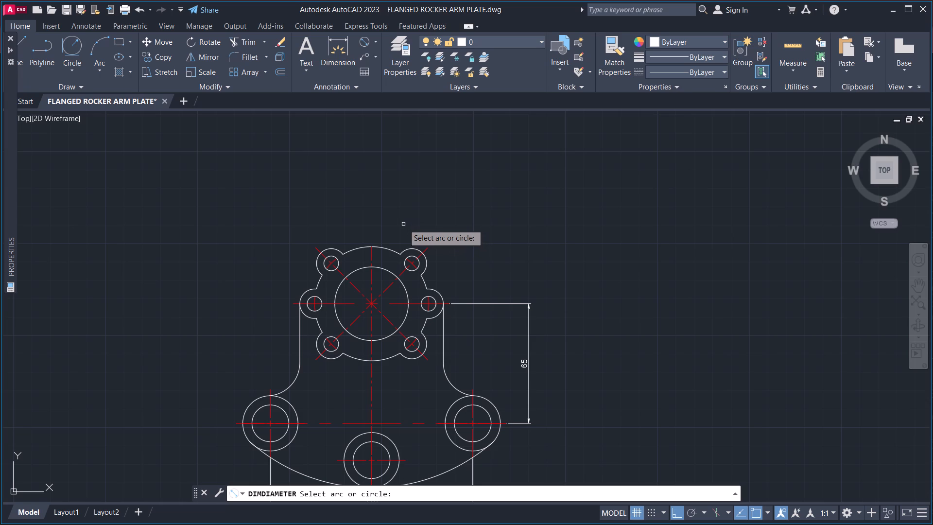
{"action": "middle_click_drag", "start_coordinate": [350, 243], "coordinate": [362, 200]}
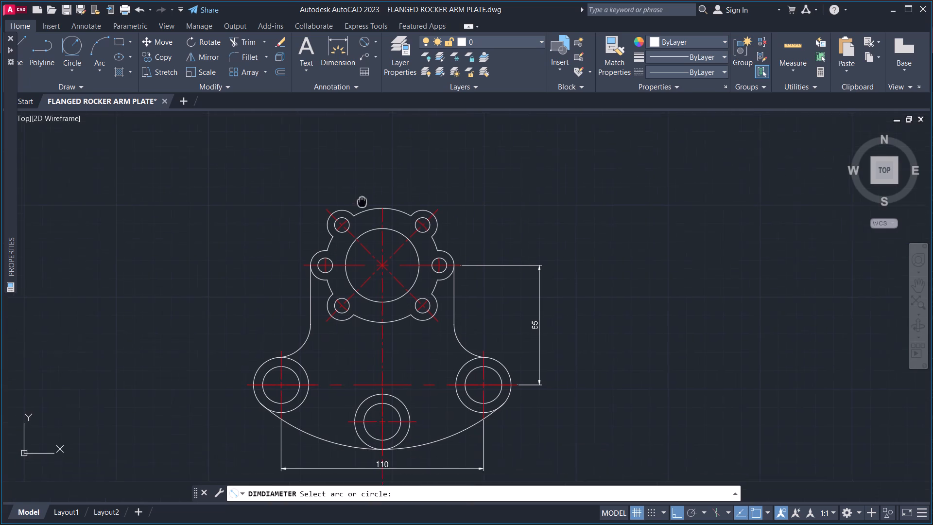
{"action": "middle_click_drag", "start_coordinate": [362, 200], "coordinate": [363, 197]}
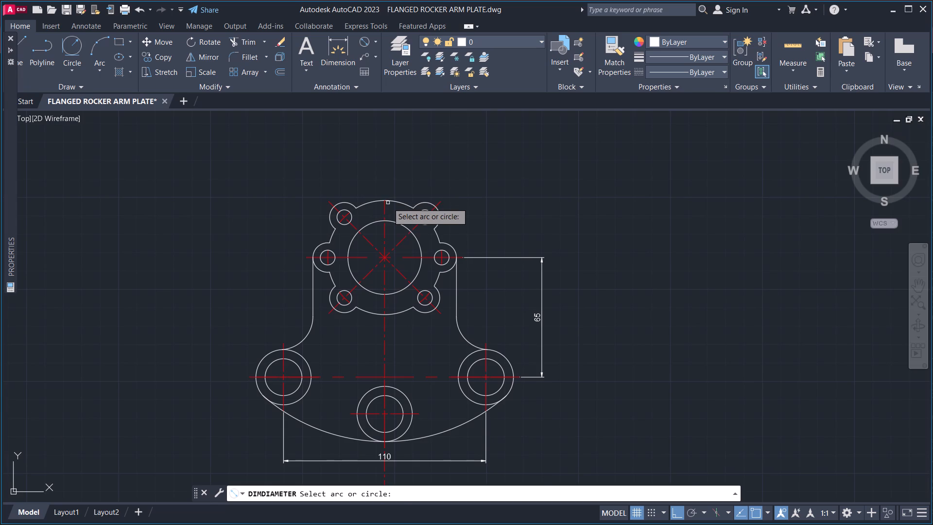
{"action": "scroll", "coordinate": [388, 203], "scroll_direction": "up", "scroll_amount": 1}
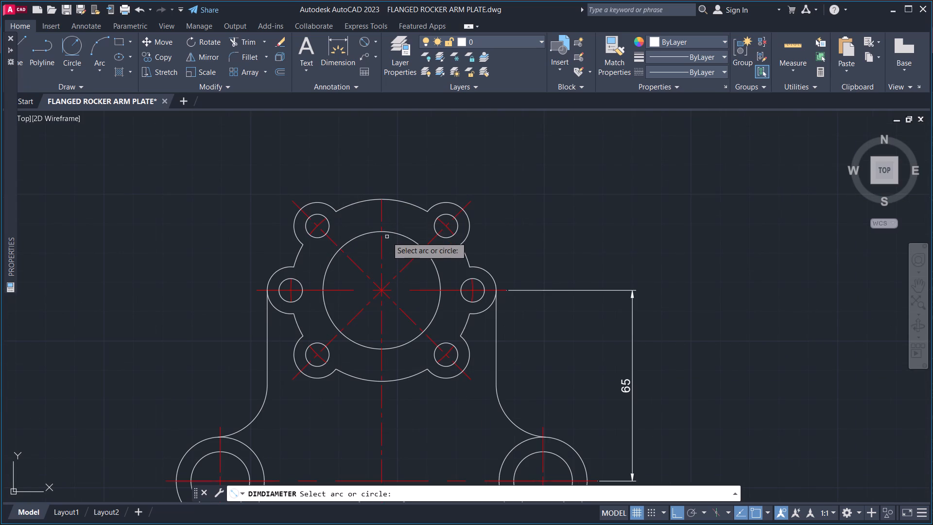
{"action": "scroll", "coordinate": [396, 225], "scroll_direction": "down", "scroll_amount": 1}
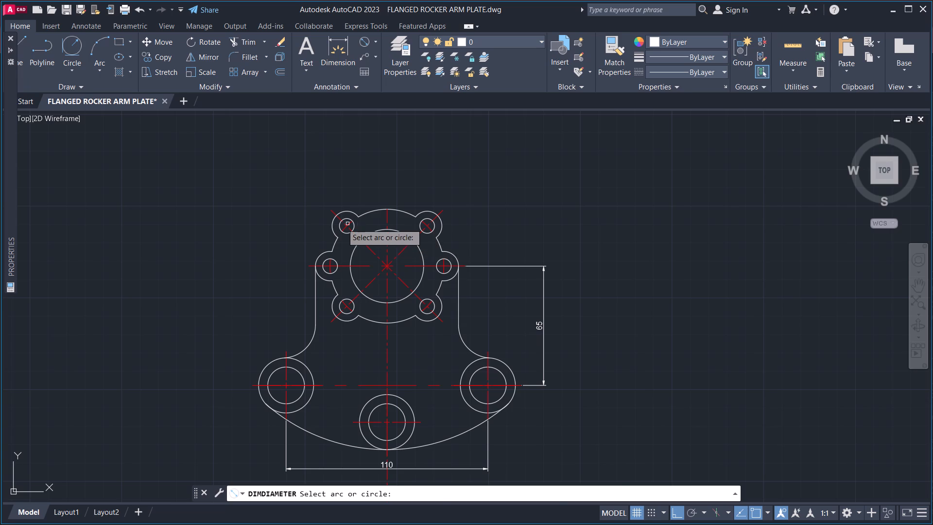
{"action": "scroll", "coordinate": [335, 227], "scroll_direction": "up", "scroll_amount": 2}
{"action": "scroll", "coordinate": [335, 227], "scroll_direction": "down", "scroll_amount": 3}
{"action": "middle_click_drag", "start_coordinate": [361, 241], "coordinate": [384, 221]}
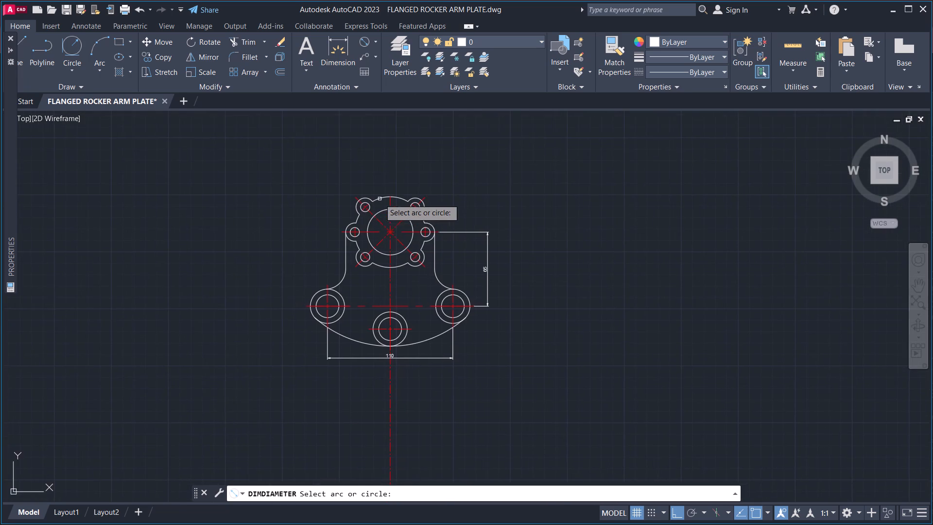
{"action": "scroll", "coordinate": [380, 199], "scroll_direction": "up", "scroll_amount": 4}
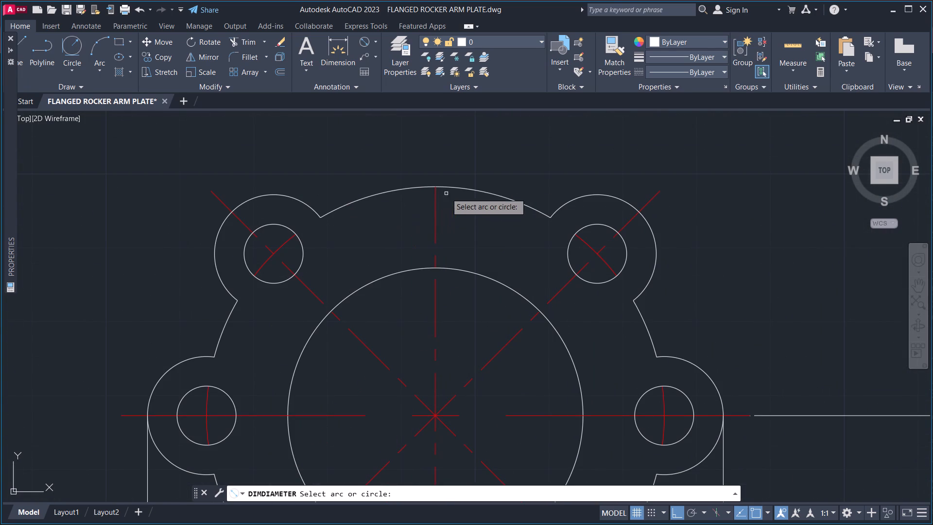
{"action": "left_click", "coordinate": [462, 188]}
{"action": "middle_click_drag", "start_coordinate": [468, 145], "coordinate": [456, 182]}
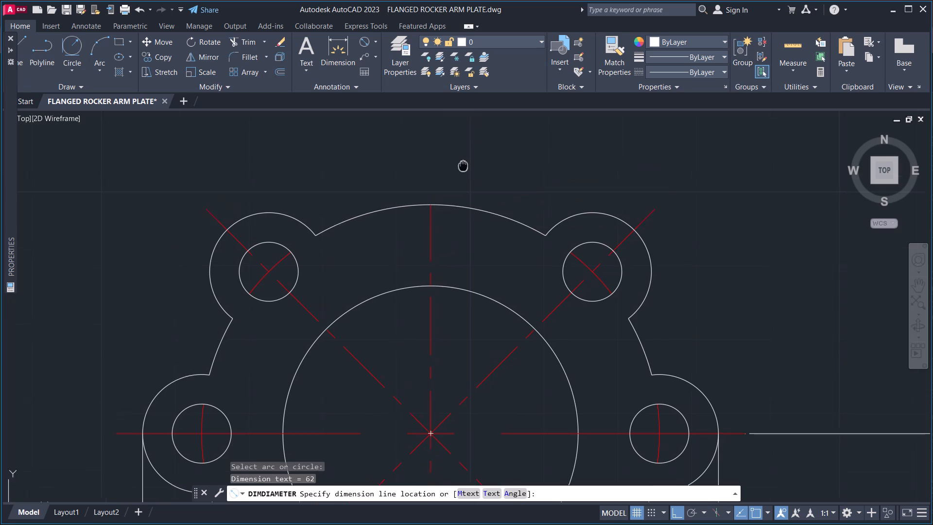
{"action": "middle_click_drag", "start_coordinate": [456, 182], "coordinate": [443, 220]}
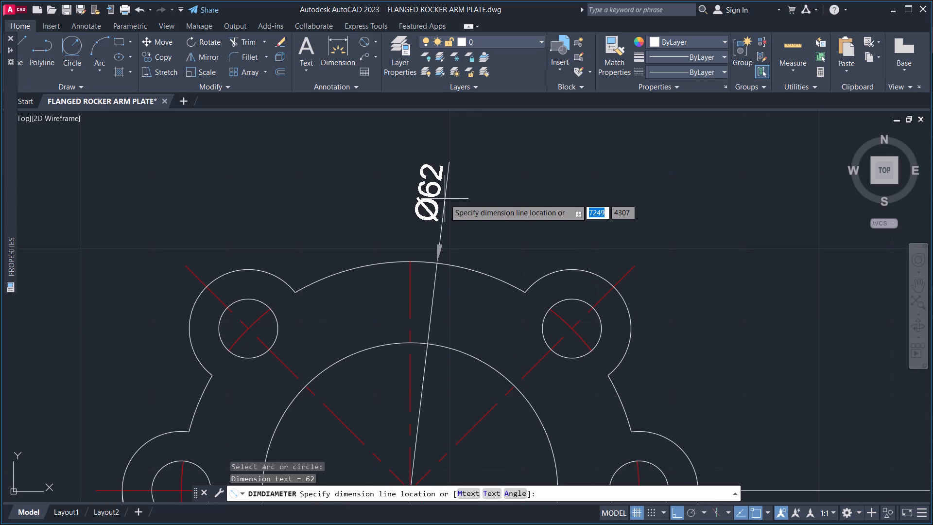
{"action": "left_click", "coordinate": [450, 202]}
Add a diameter dimension to the flange's large central bore, with the text outside the flange on its upper left.
{"action": "scroll", "coordinate": [453, 203], "scroll_direction": "down", "scroll_amount": 3}
{"action": "middle_click_drag", "start_coordinate": [472, 211], "coordinate": [449, 226]}
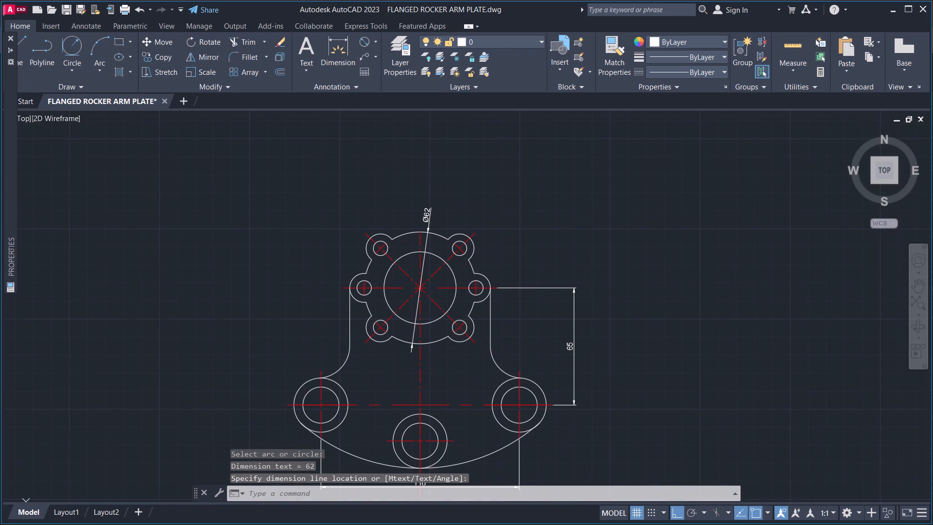
{"action": "scroll", "coordinate": [448, 224], "scroll_direction": "up", "scroll_amount": 2}
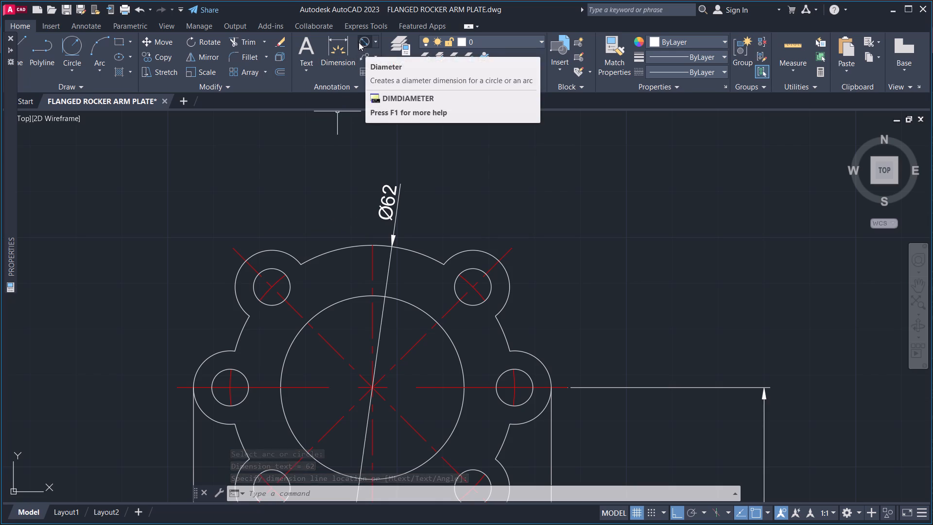
{"action": "left_click", "coordinate": [359, 42]}
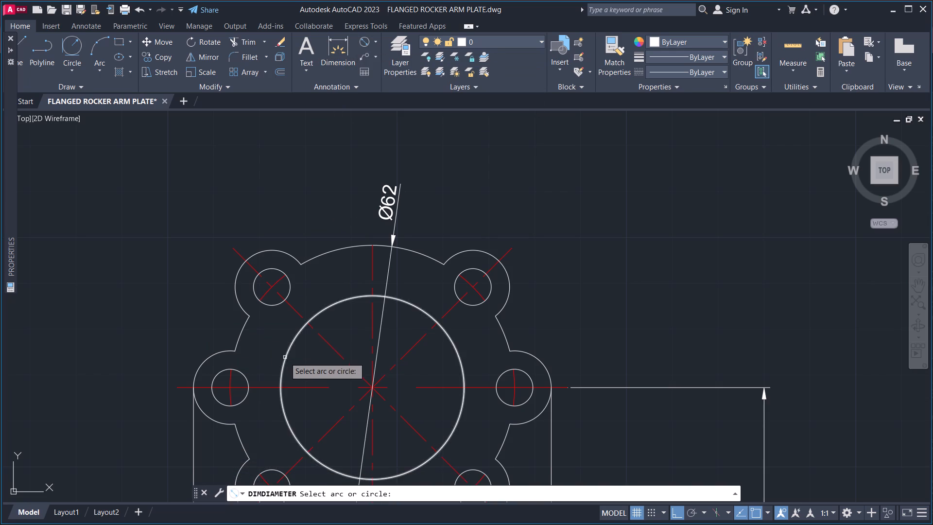
{"action": "left_click", "coordinate": [285, 357]}
{"action": "left_click", "coordinate": [190, 317]}
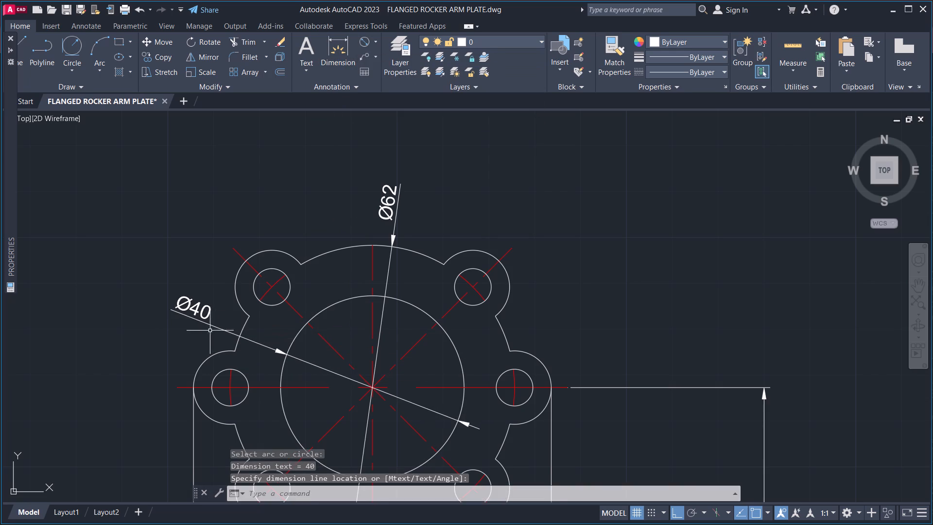
Add a radius dimension to the outer arc of the flange's upper-right boss, with the text outside the boss.
{"action": "middle_click_drag", "start_coordinate": [212, 335], "coordinate": [234, 291]}
{"action": "middle_click_drag", "start_coordinate": [332, 287], "coordinate": [298, 339]}
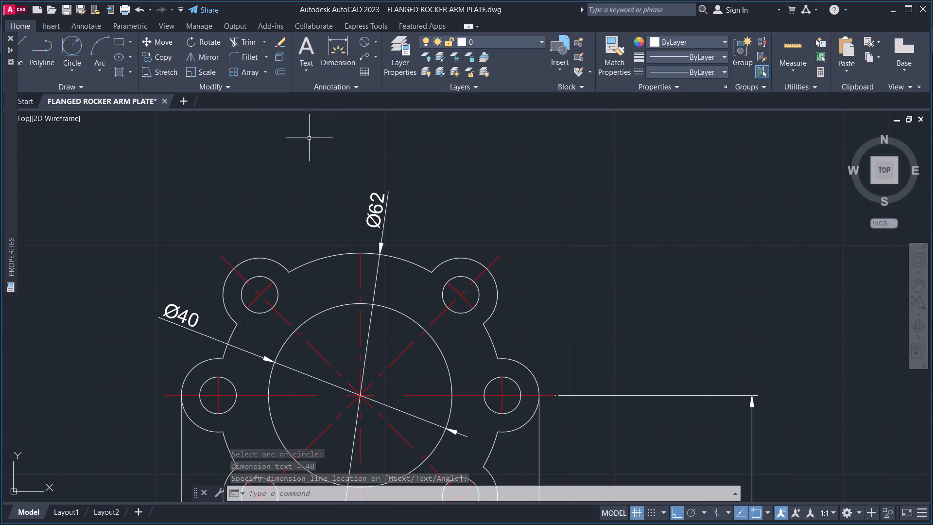
{"action": "middle_click_drag", "start_coordinate": [297, 192], "coordinate": [189, 163]}
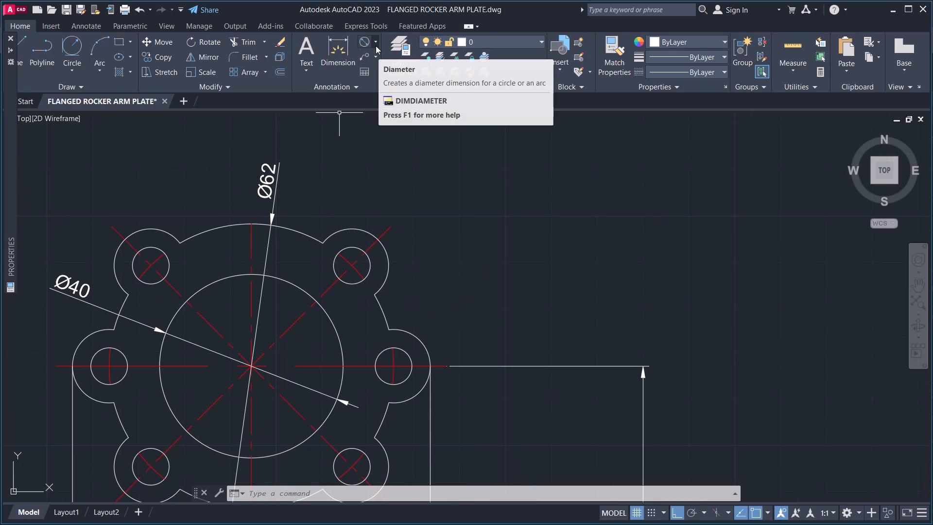
{"action": "left_click", "coordinate": [377, 41]}
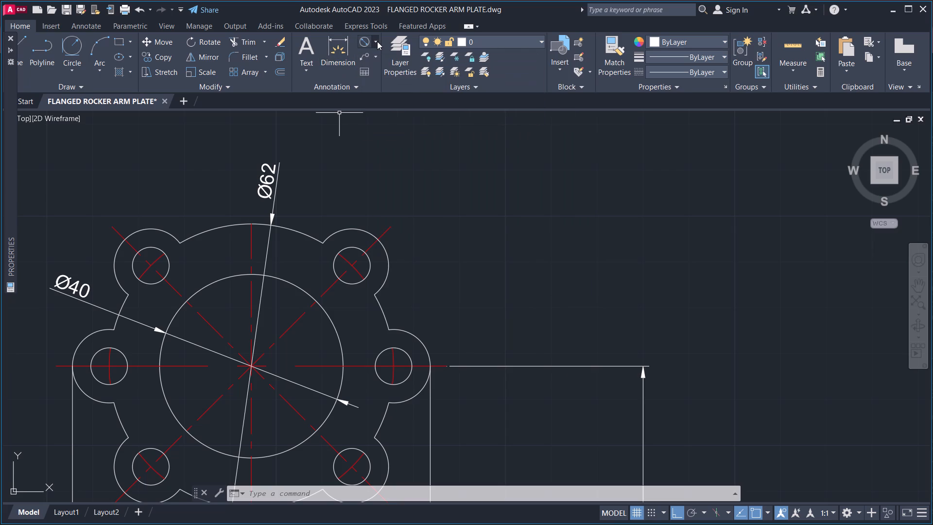
{"action": "left_click", "coordinate": [388, 163]}
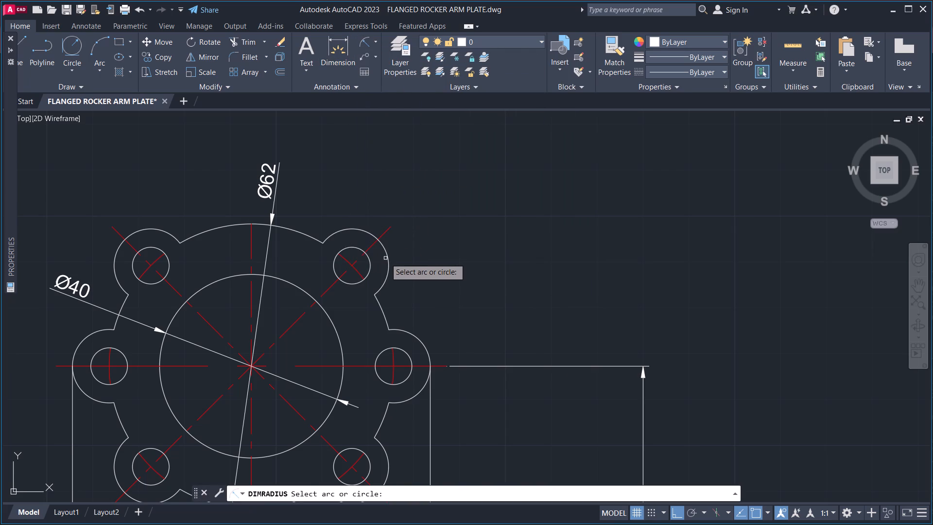
{"action": "left_click", "coordinate": [388, 258]}
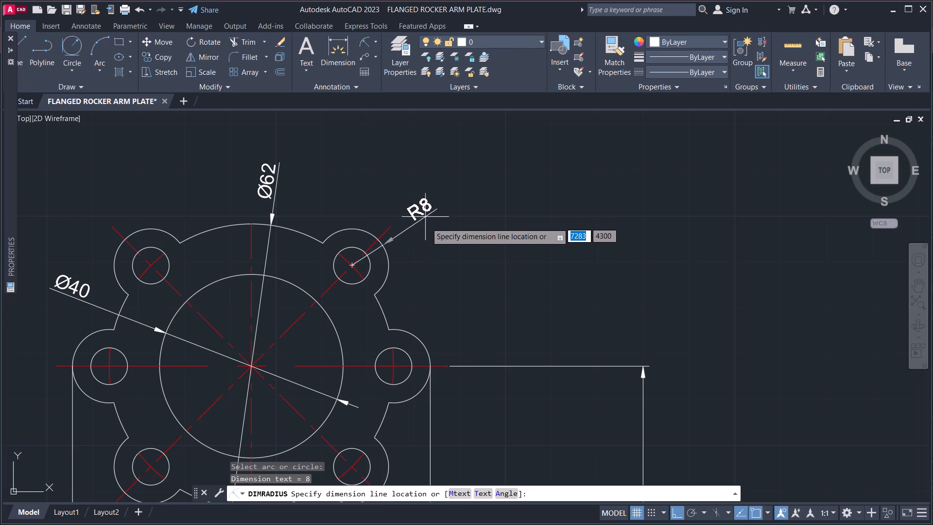
{"action": "left_click", "coordinate": [429, 232]}
{"action": "middle_click_drag", "start_coordinate": [418, 248], "coordinate": [449, 224]}
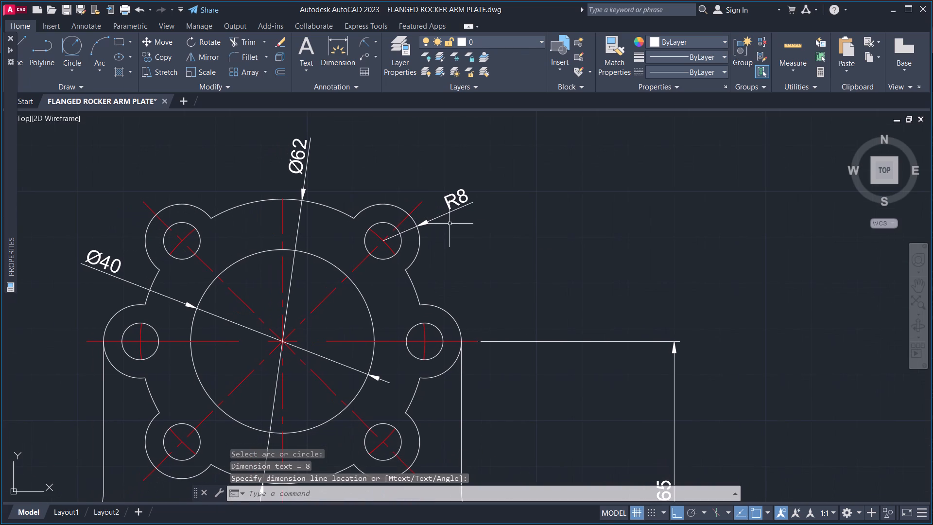
{"action": "key", "text": "Escape"}
Add a diameter dimension to the hole in the flange's middle-right boss, with the text above and to the right of it.
{"action": "middle_click_drag", "start_coordinate": [442, 278], "coordinate": [458, 220]}
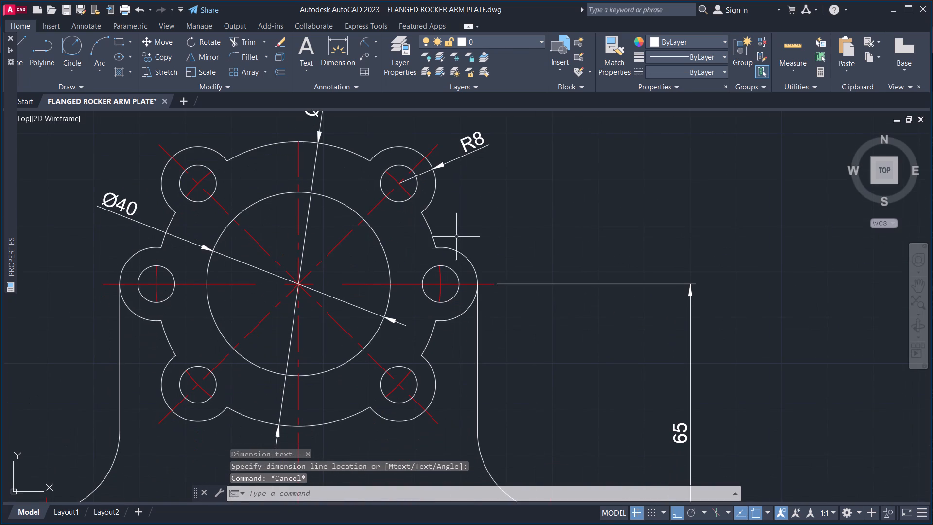
{"action": "middle_click_drag", "start_coordinate": [451, 281], "coordinate": [432, 268]}
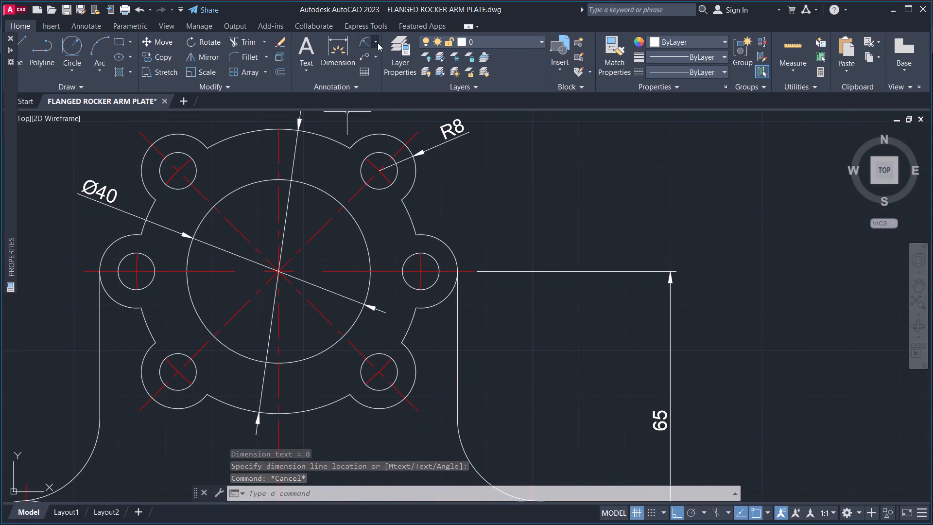
{"action": "left_click", "coordinate": [378, 43]}
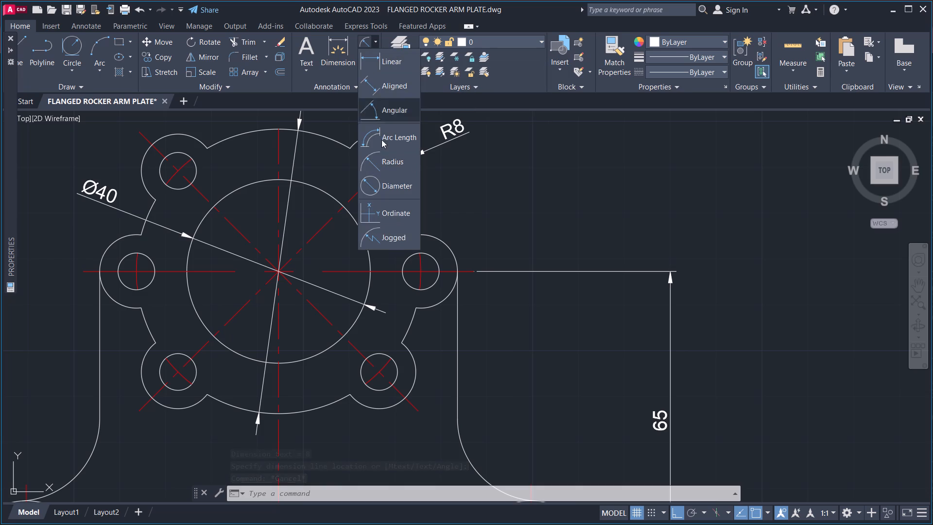
{"action": "left_click", "coordinate": [384, 185]}
{"action": "left_click", "coordinate": [435, 259]}
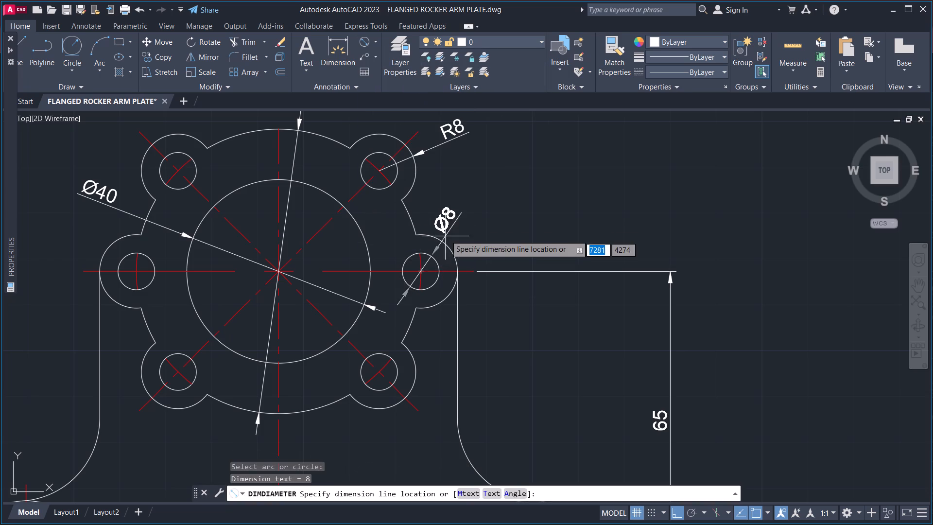
{"action": "left_click", "coordinate": [455, 217]}
{"action": "middle_click_drag", "start_coordinate": [487, 243], "coordinate": [474, 227]}
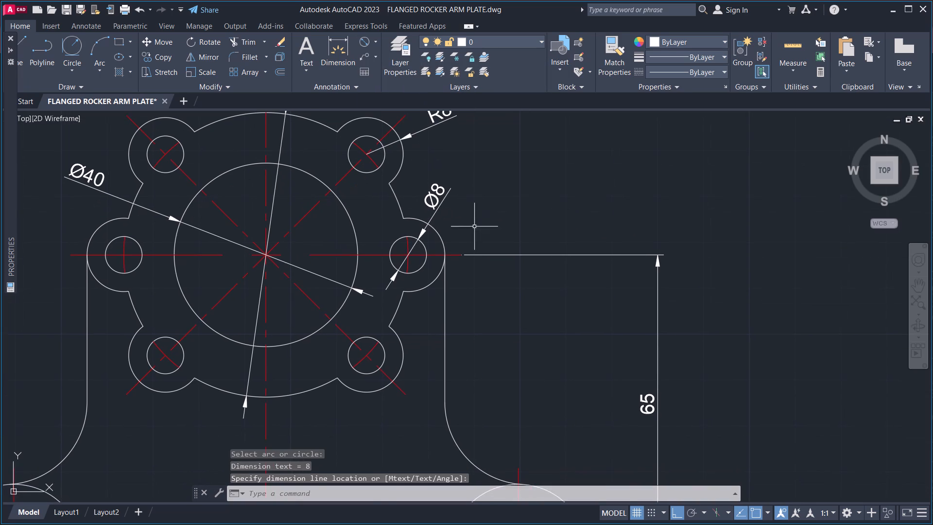
{"action": "scroll", "coordinate": [481, 220], "scroll_direction": "down", "scroll_amount": 1}
{"action": "middle_click_drag", "start_coordinate": [484, 218], "coordinate": [455, 263]}
{"action": "middle_click_drag", "start_coordinate": [449, 226], "coordinate": [452, 248]}
{"action": "key", "text": "Escape"}
Modify the ISO-25 dimension style so its text alignment is ISO standard, and set the style current.
{"action": "middle_click_drag", "start_coordinate": [451, 280], "coordinate": [455, 254]}
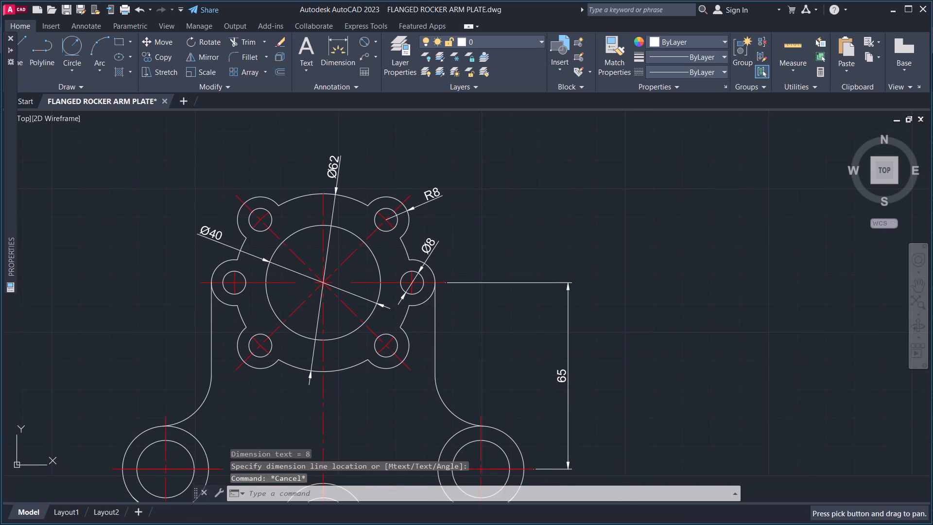
{"action": "scroll", "coordinate": [426, 256], "scroll_direction": "up", "scroll_amount": 1}
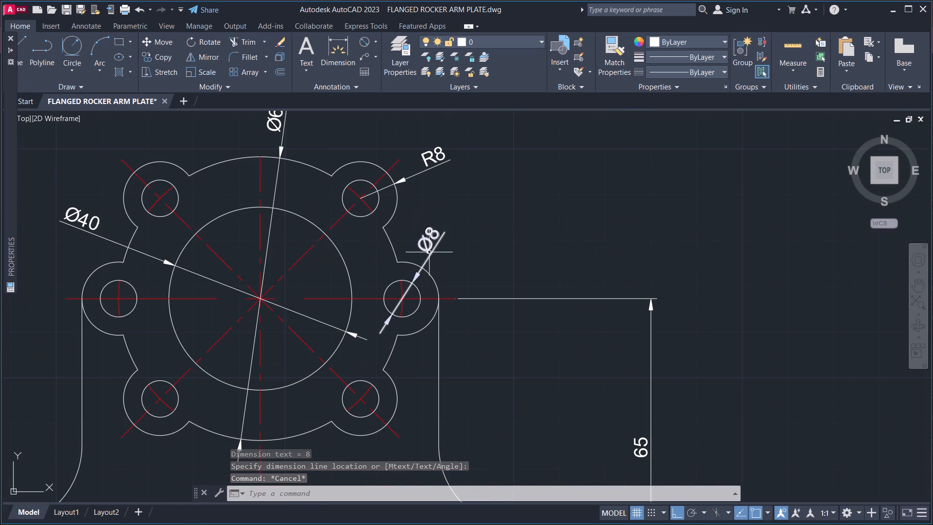
{"action": "key", "text": "d"}
{"action": "key", "text": "space"}
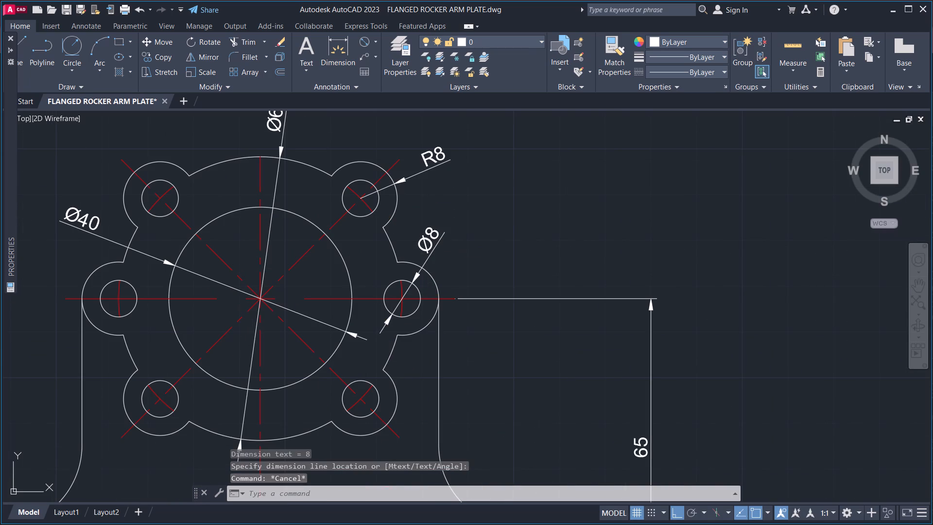
{"action": "left_click", "coordinate": [607, 241]}
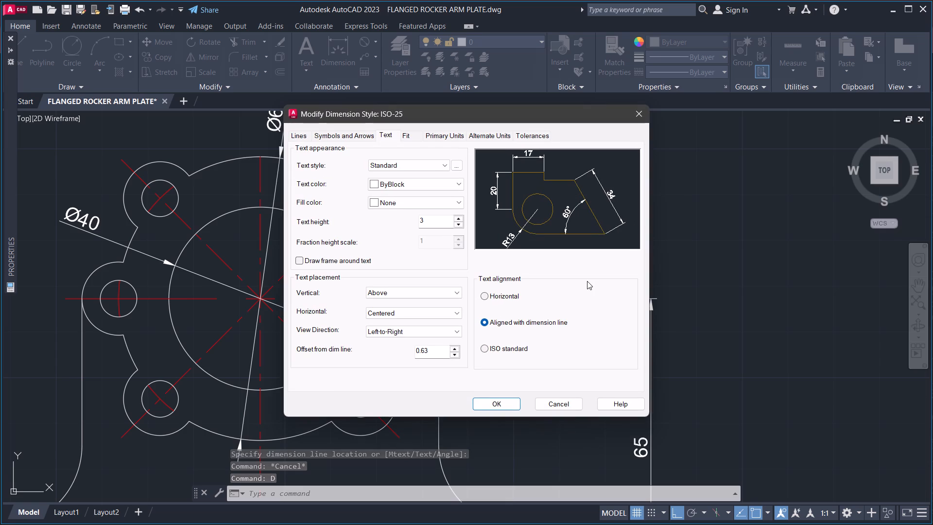
{"action": "left_click", "coordinate": [519, 349]}
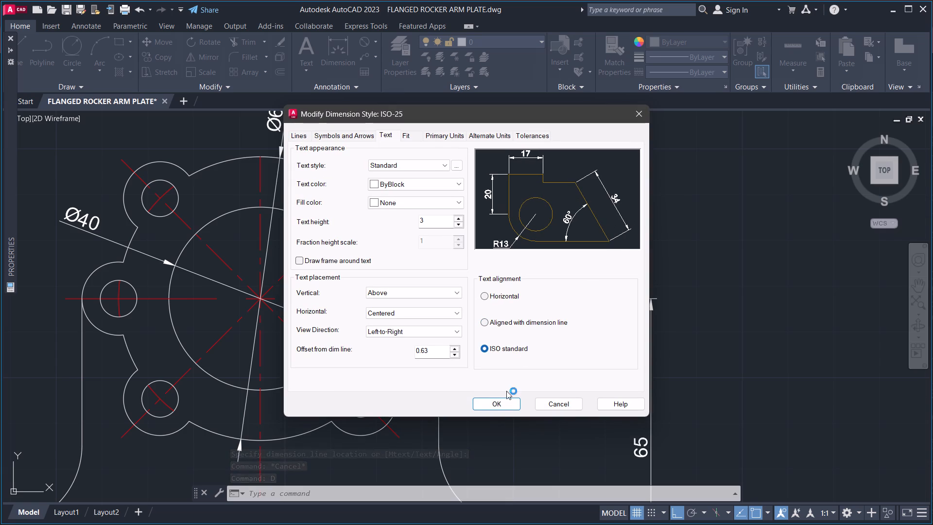
{"action": "left_click", "coordinate": [500, 411]}
{"action": "left_click", "coordinate": [500, 401]}
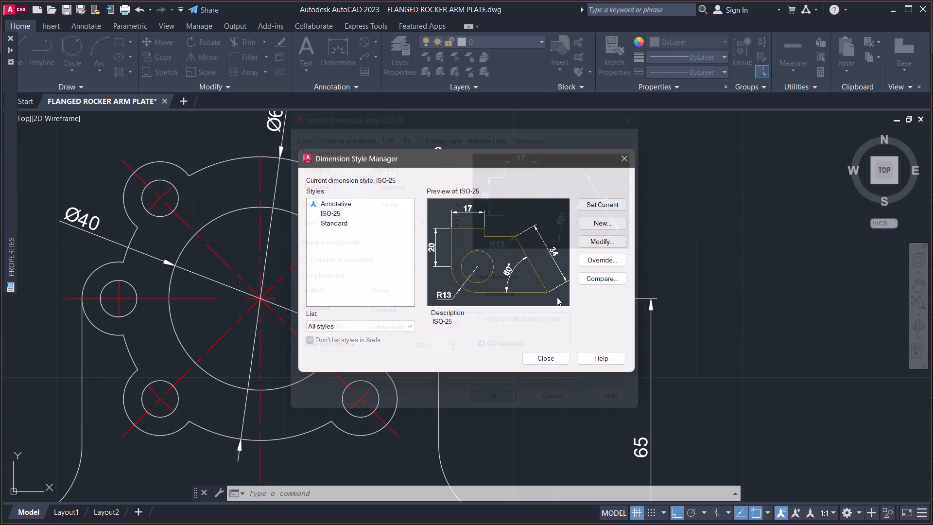
{"action": "left_click", "coordinate": [610, 208]}
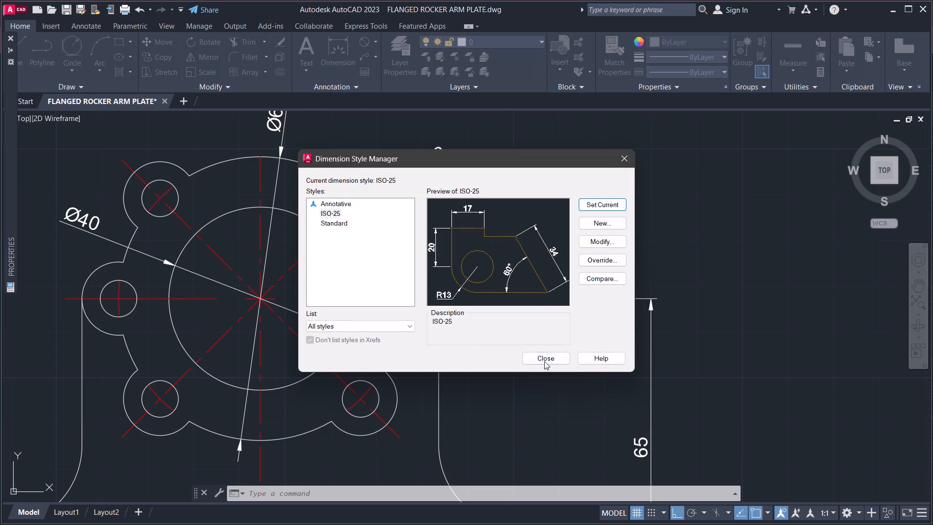
{"action": "left_click", "coordinate": [545, 360]}
{"action": "middle_click_drag", "start_coordinate": [453, 237], "coordinate": [458, 278]}
{"action": "middle_click_drag", "start_coordinate": [451, 252], "coordinate": [459, 235]}
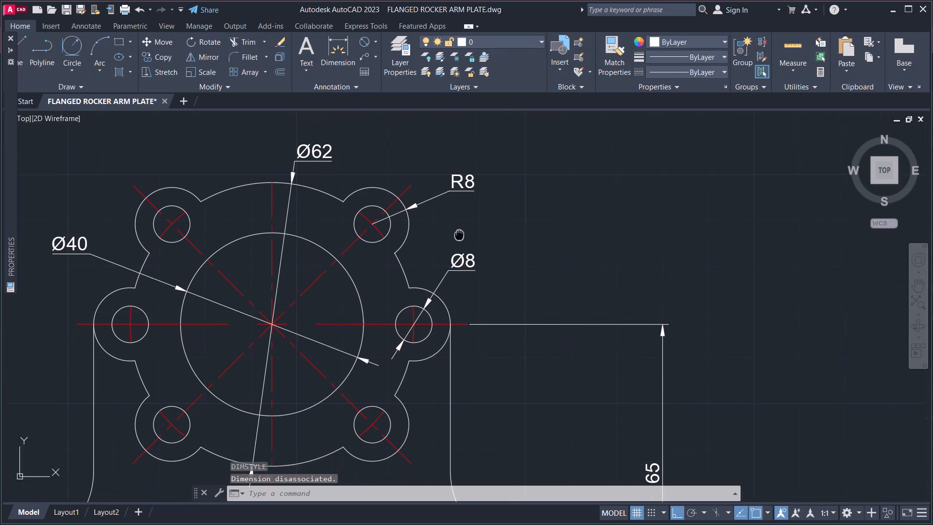
Append " X 6" to the diameter dimension text of the hole in the flange's middle-right boss.
{"action": "middle_click_drag", "start_coordinate": [459, 235], "coordinate": [460, 235]}
{"action": "scroll", "coordinate": [467, 260], "scroll_direction": "up", "scroll_amount": 2}
{"action": "double_click", "coordinate": [487, 259]}
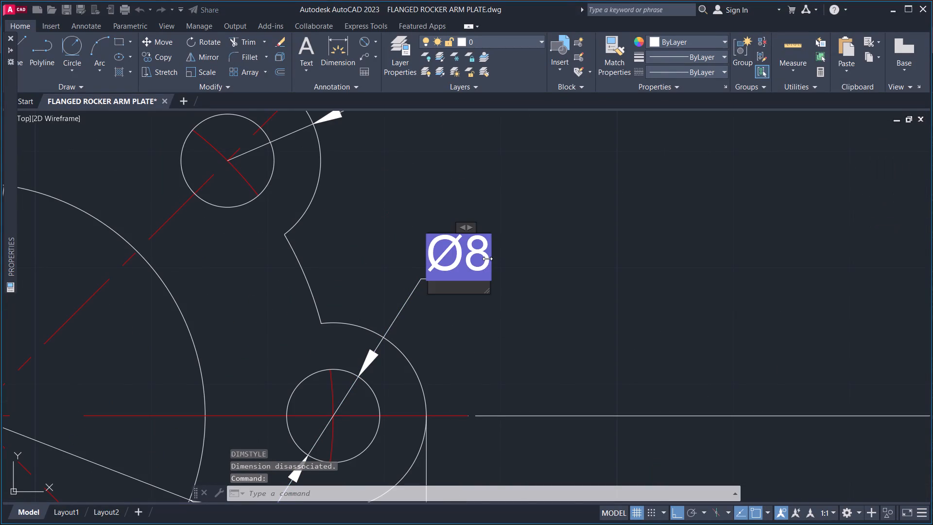
{"action": "key", "text": "Right"}
{"action": "key", "text": "space"}
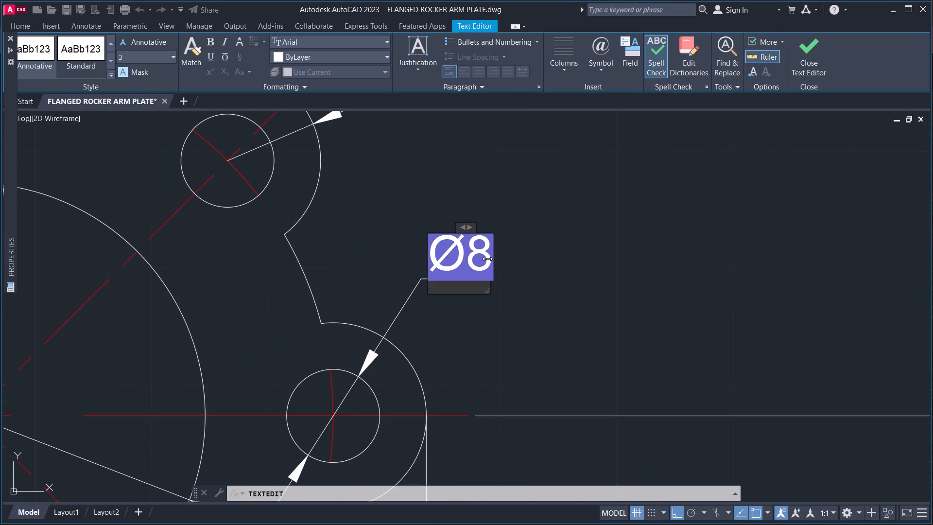
{"action": "key", "text": "x"}
{"action": "key", "text": "space"}
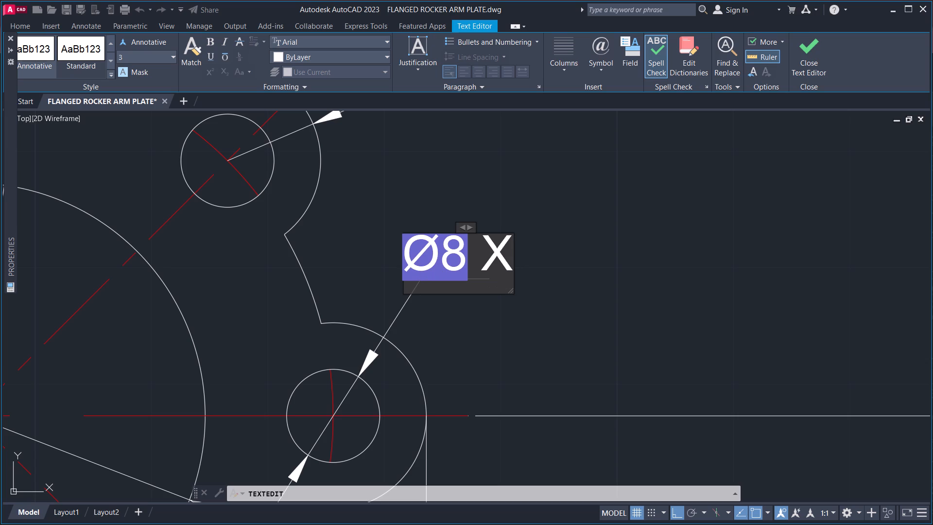
{"action": "key", "text": "6"}
{"action": "left_click", "coordinate": [620, 279]}
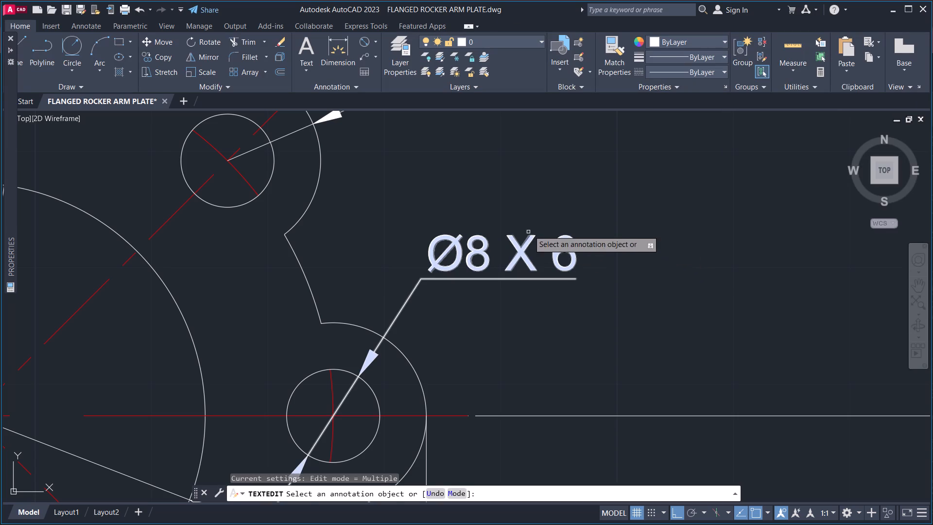
{"action": "middle_click_drag", "start_coordinate": [554, 230], "coordinate": [661, 245]}
{"action": "middle_click_drag", "start_coordinate": [645, 332], "coordinate": [642, 293]}
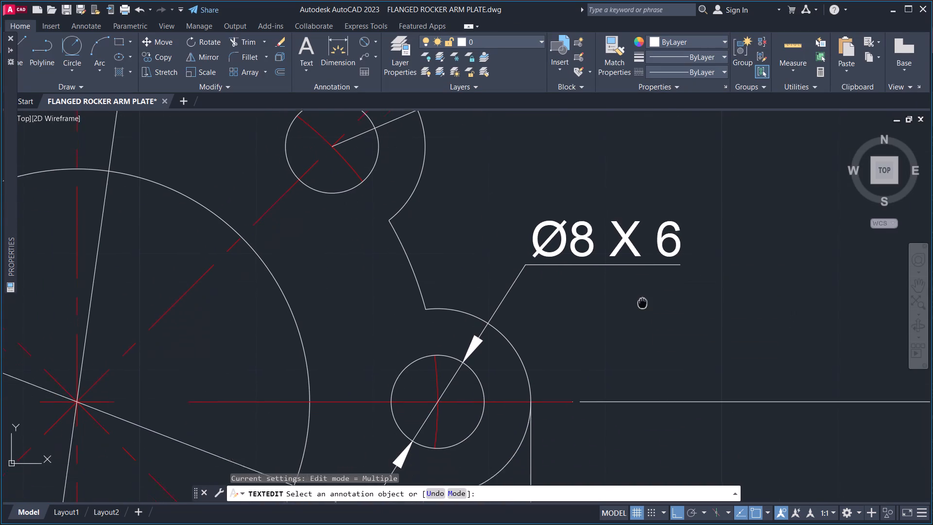
{"action": "middle_click_drag", "start_coordinate": [642, 293], "coordinate": [644, 273]}
{"action": "middle_click_drag", "start_coordinate": [643, 283], "coordinate": [637, 251]}
{"action": "key", "text": "Escape"}
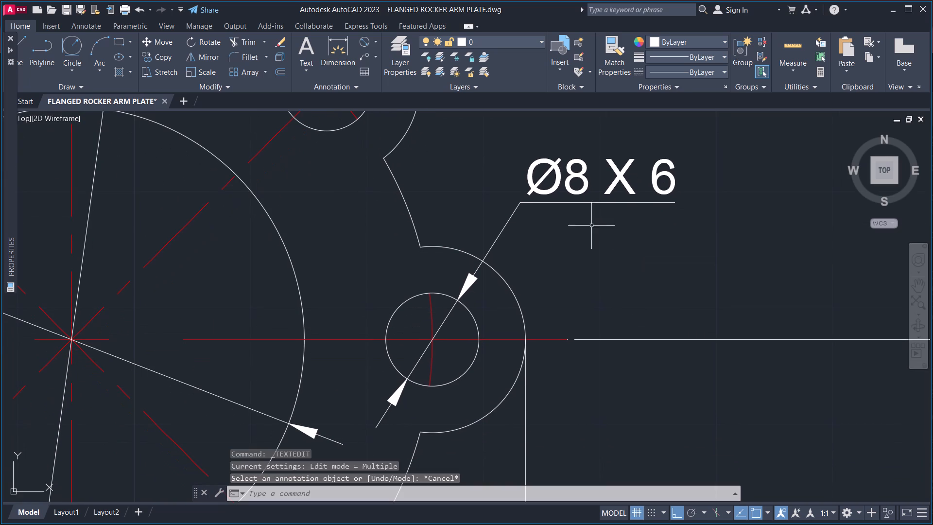
Add a diameter dimension to the outer circle of the plate's lower-left boss, with the text outside on its upper left.
{"action": "left_click", "coordinate": [369, 40]}
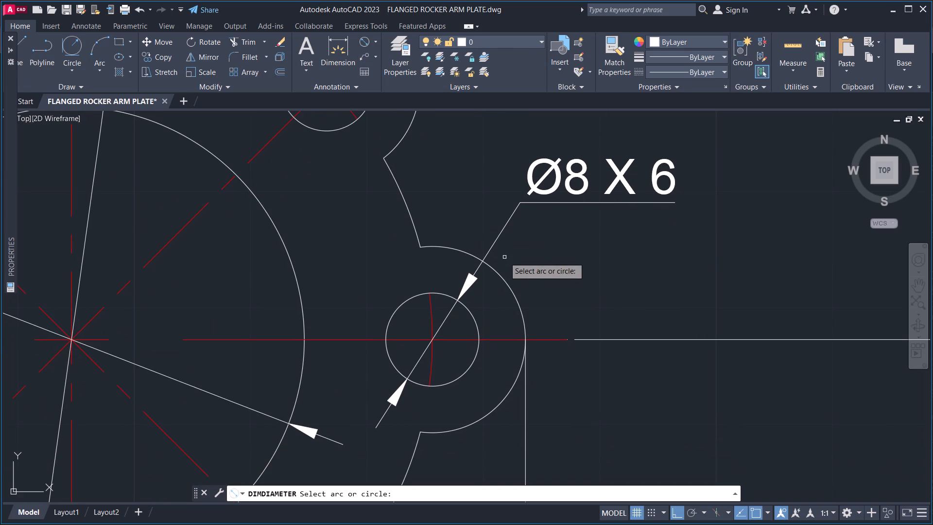
{"action": "scroll", "coordinate": [509, 245], "scroll_direction": "down", "scroll_amount": 3}
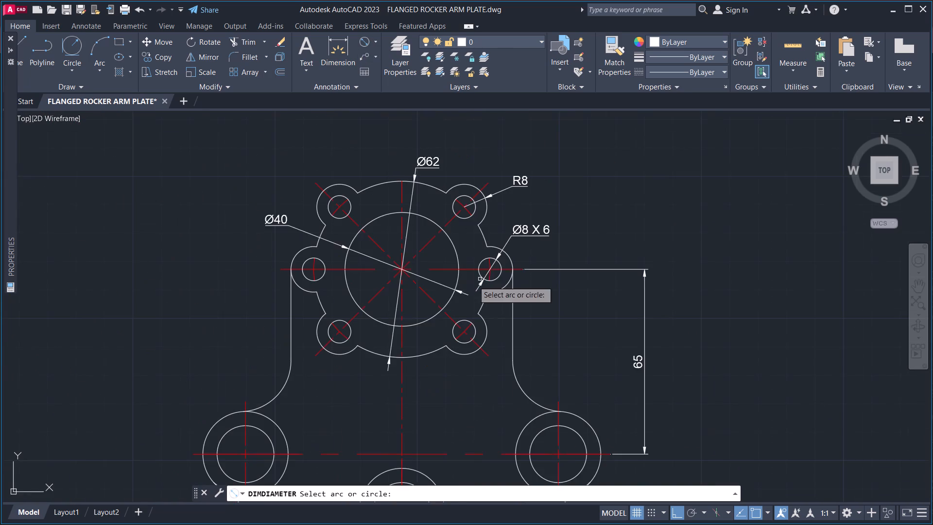
{"action": "middle_click_drag", "start_coordinate": [451, 290], "coordinate": [553, 245]}
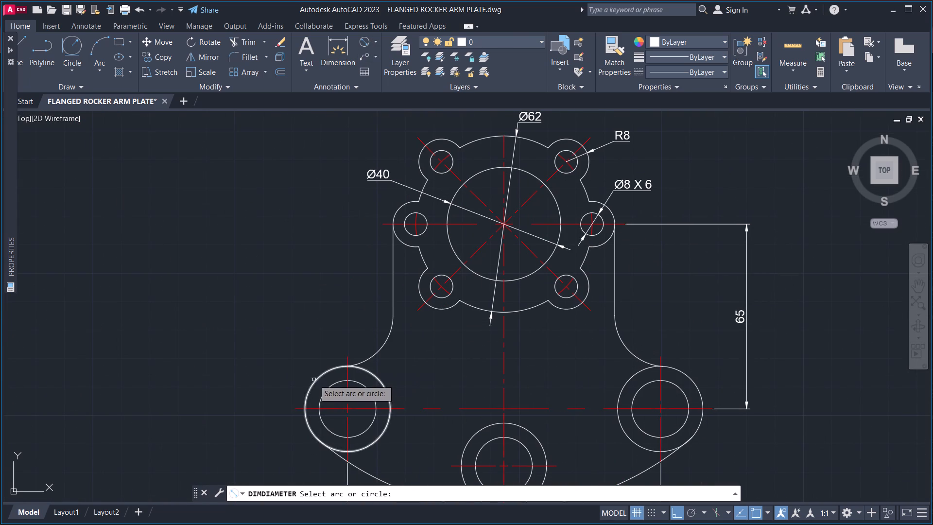
{"action": "left_click", "coordinate": [314, 380]}
{"action": "left_click", "coordinate": [296, 354]}
Append " X 3" to the diameter dimension text of the lower-left boss's outer circle.
{"action": "scroll", "coordinate": [293, 351], "scroll_direction": "up", "scroll_amount": 2}
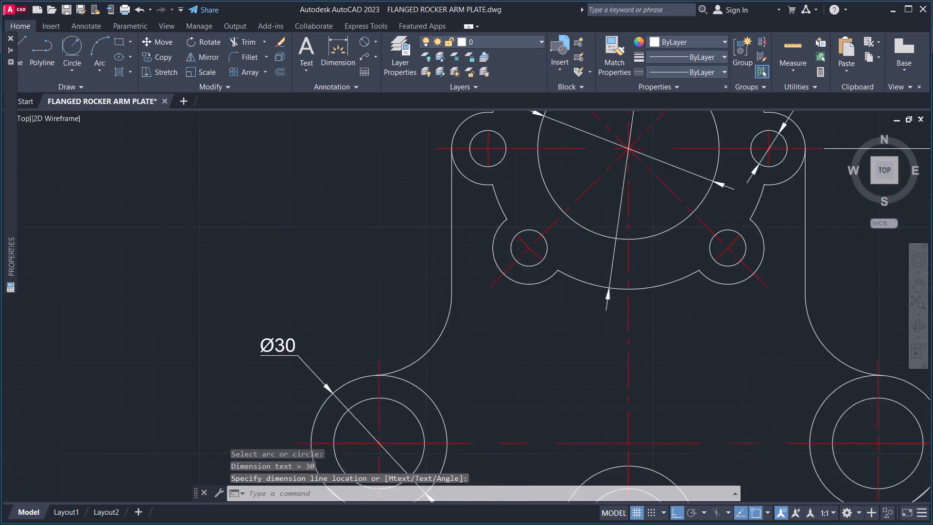
{"action": "scroll", "coordinate": [293, 351], "scroll_direction": "up", "scroll_amount": 2}
{"action": "double_click", "coordinate": [292, 349]}
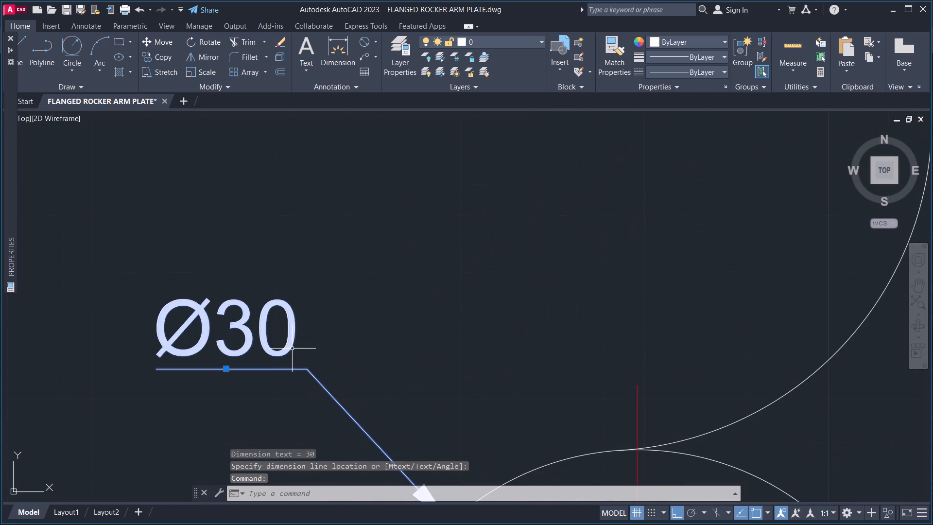
{"action": "key", "text": "Right"}
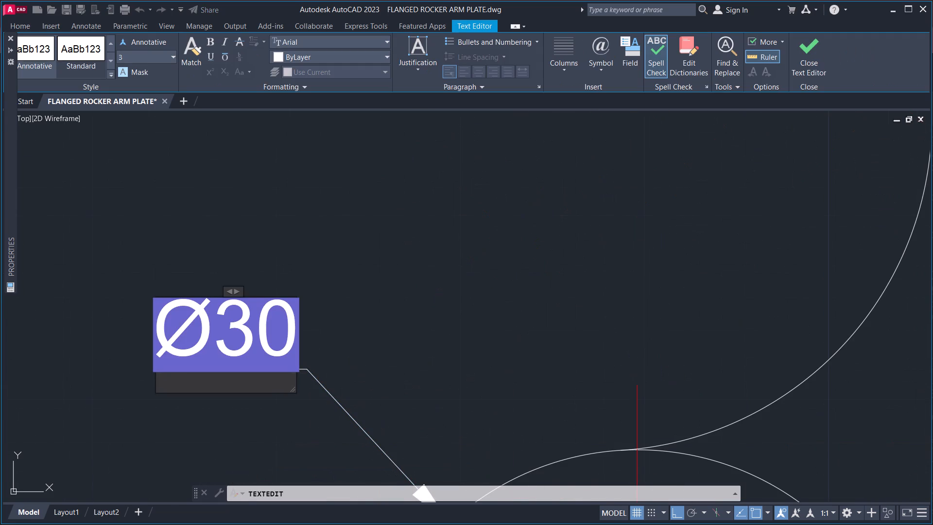
{"action": "key", "text": "space"}
{"action": "type", "text": "X"}
{"action": "key", "text": "space"}
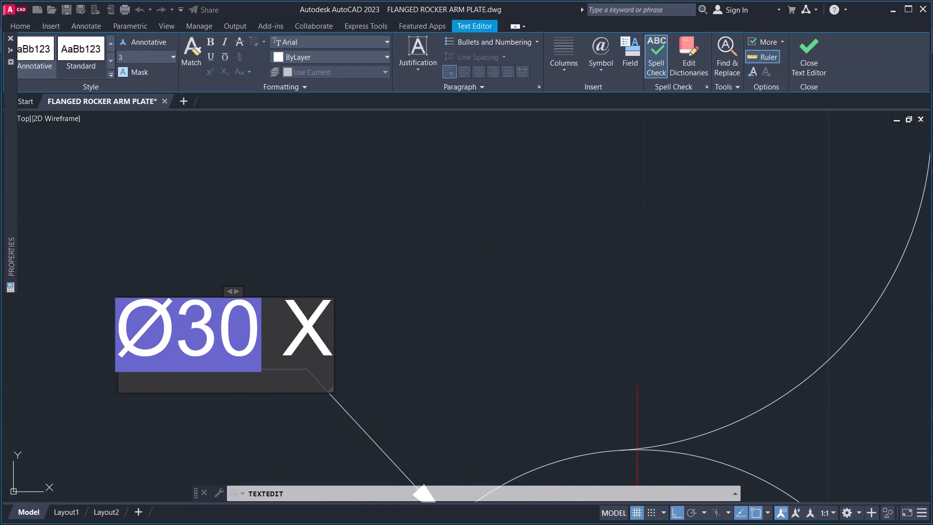
{"action": "key", "text": "3"}
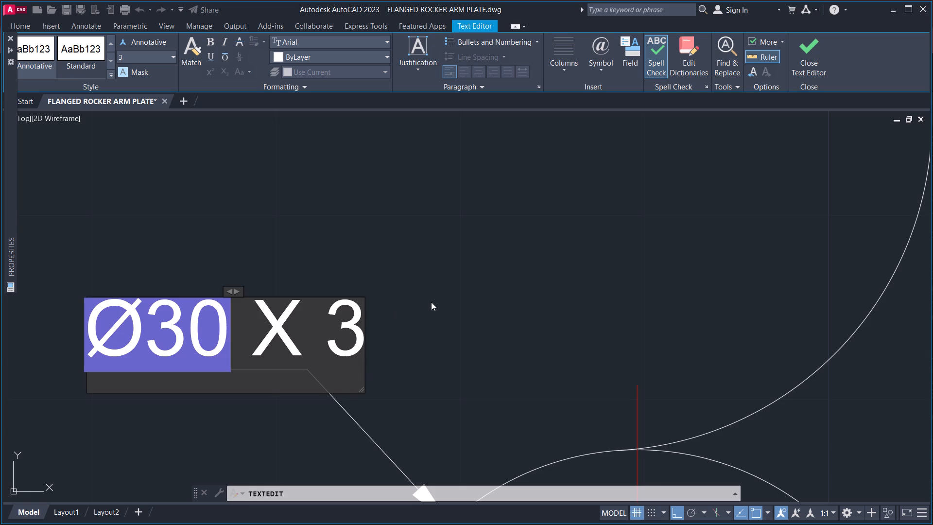
{"action": "left_click", "coordinate": [431, 301]}
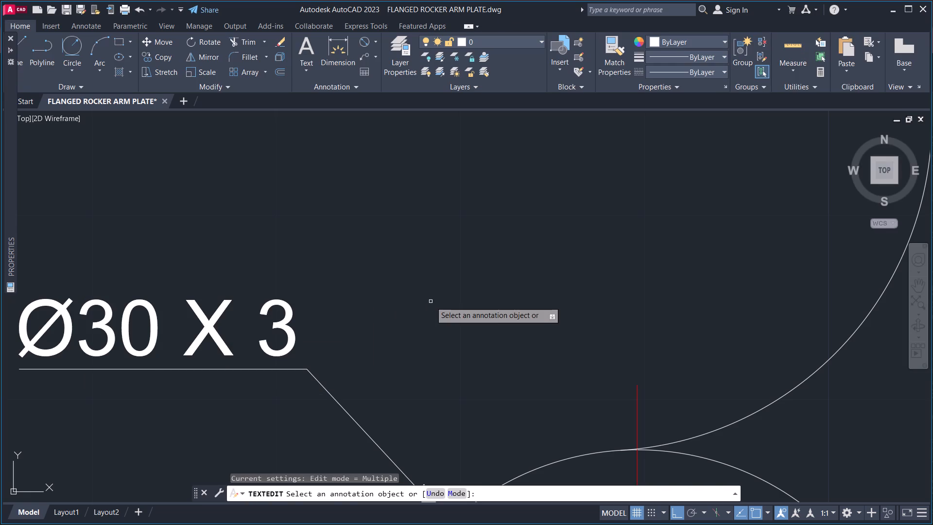
{"action": "scroll", "coordinate": [431, 301], "scroll_direction": "down", "scroll_amount": 1}
{"action": "middle_click_drag", "start_coordinate": [481, 327], "coordinate": [380, 268]}
{"action": "scroll", "coordinate": [379, 268], "scroll_direction": "down", "scroll_amount": 2}
{"action": "middle_click_drag", "start_coordinate": [417, 283], "coordinate": [278, 252]}
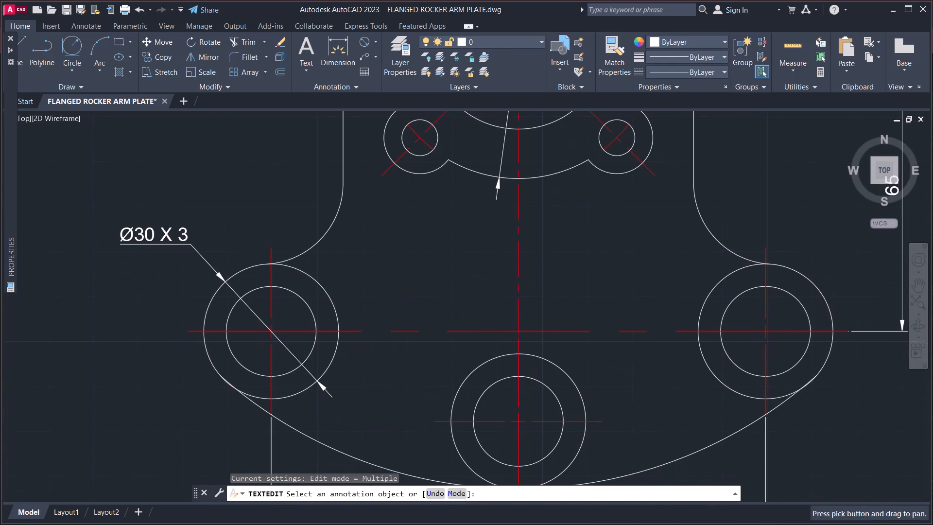
{"action": "middle_click_drag", "start_coordinate": [500, 379], "coordinate": [328, 255]}
{"action": "left_click", "coordinate": [612, 247]}
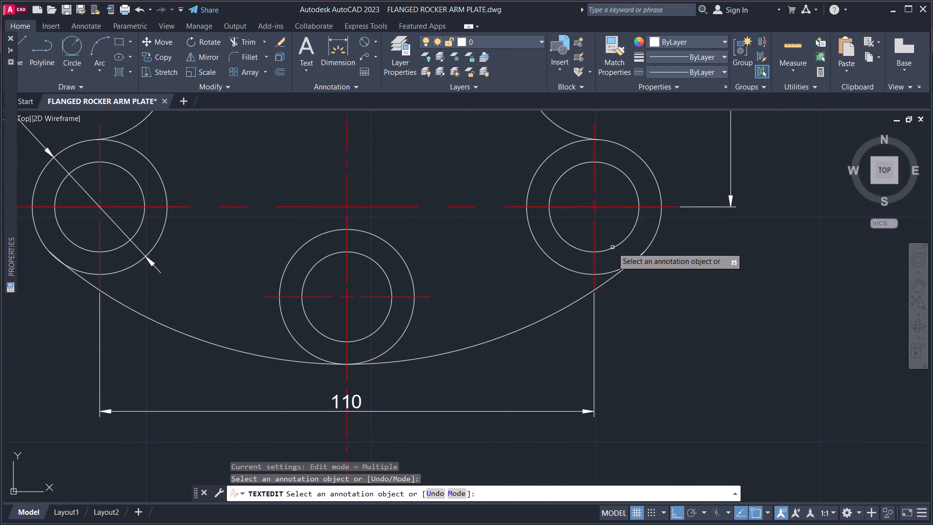
{"action": "left_click", "coordinate": [621, 245]}
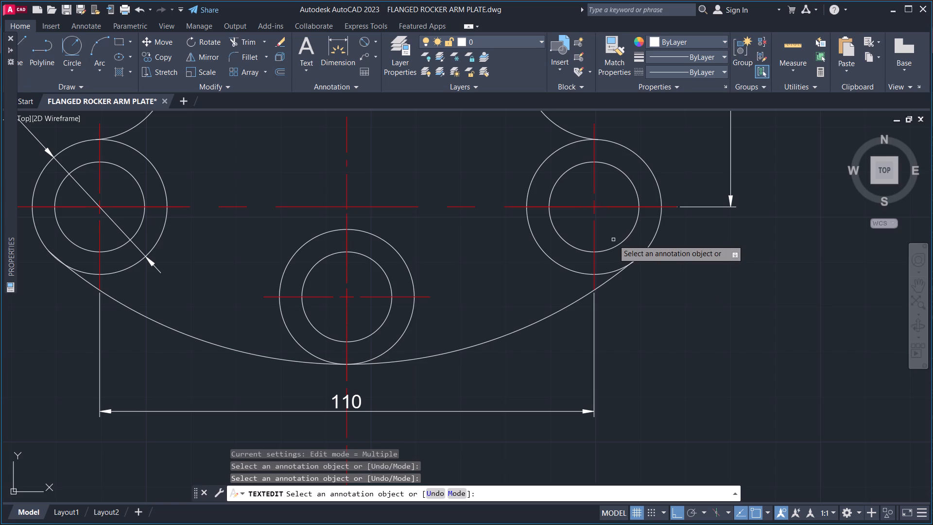
{"action": "key", "text": "Escape"}
{"action": "key", "text": "Escape"}
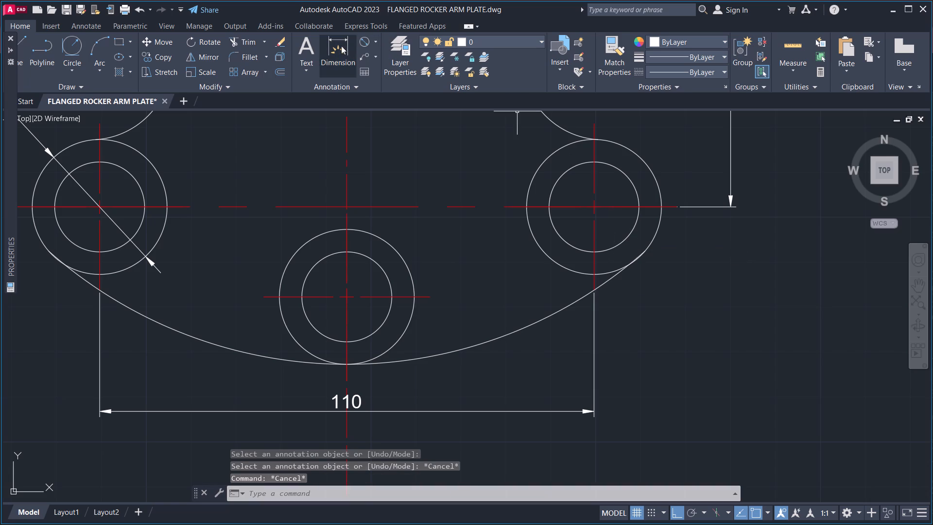
Add a diameter dimension to the inner hole of the plate's lower-right boss, with the text outside on its lower right.
{"action": "left_click", "coordinate": [364, 43]}
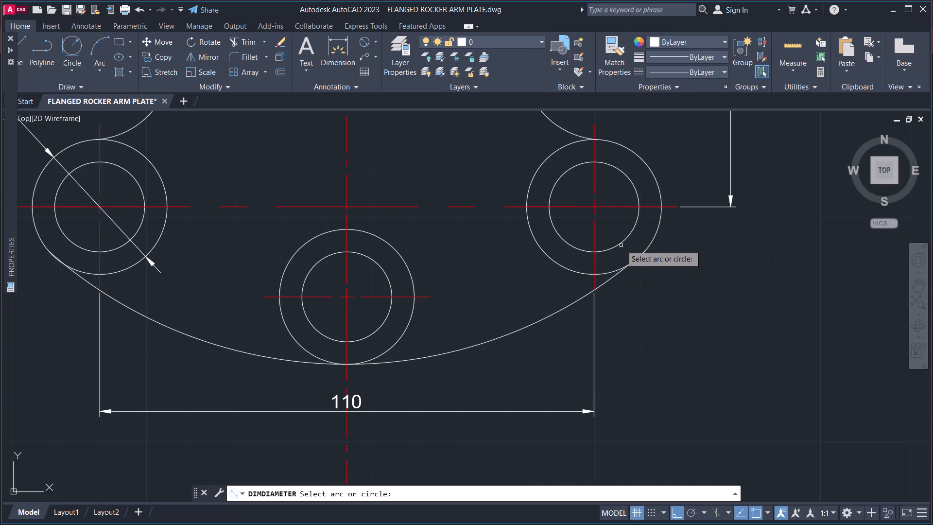
{"action": "left_click", "coordinate": [621, 244]}
{"action": "left_click", "coordinate": [665, 300]}
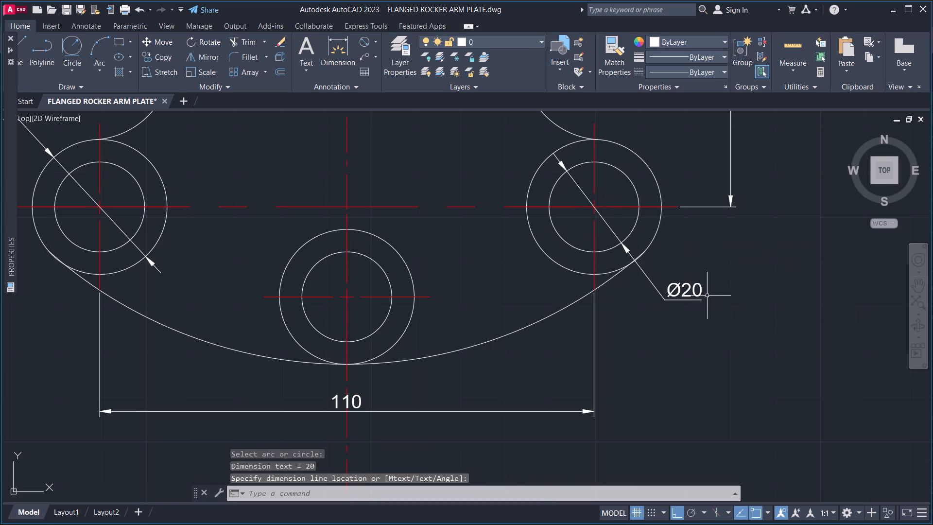
Append " X 3" to the diameter dimension text of the lower-right boss's inner hole.
{"action": "double_click", "coordinate": [702, 288]}
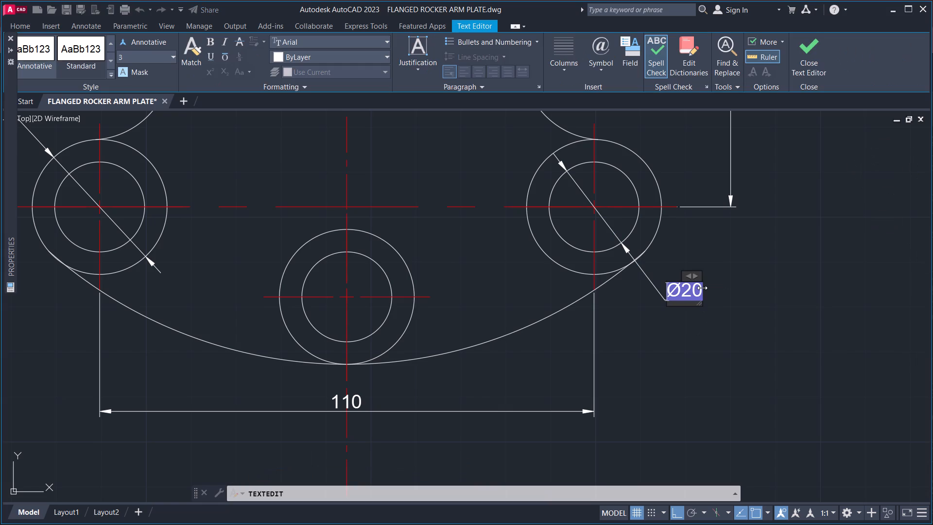
{"action": "key", "text": "Right"}
{"action": "key", "text": "space"}
{"action": "type", "text": "X"}
{"action": "key", "text": "space"}
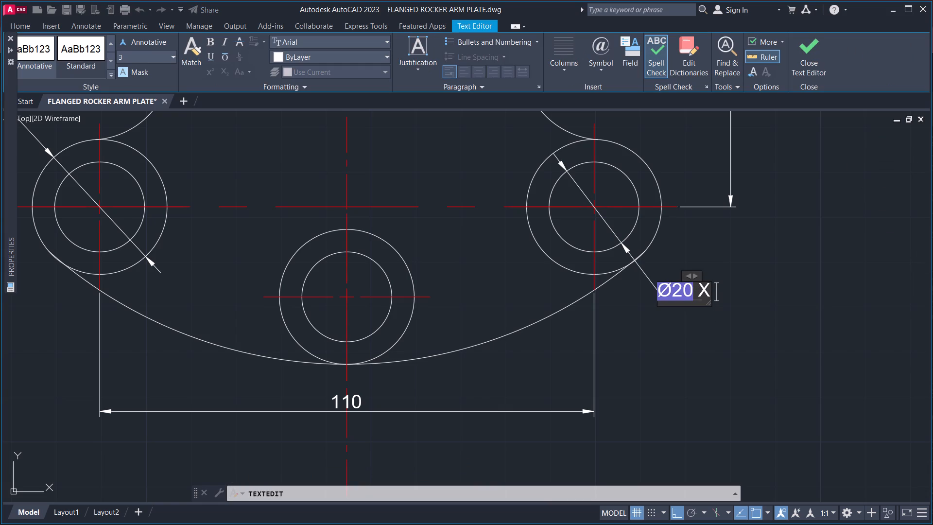
{"action": "key", "text": "3"}
{"action": "left_click", "coordinate": [718, 386]}
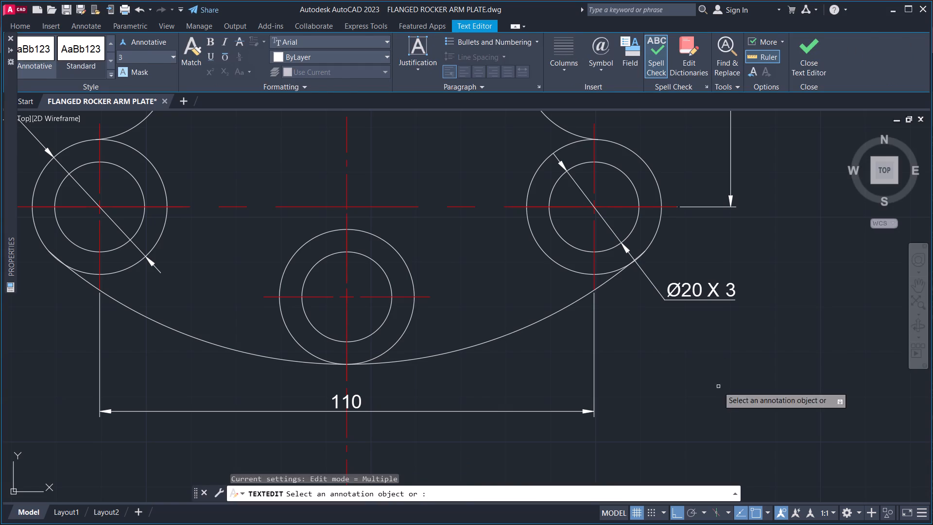
Examine the dimensioned plate from the flange down to the lower bosses to review which features are dimensioned.
{"action": "scroll", "coordinate": [674, 333], "scroll_direction": "down", "scroll_amount": 1}
{"action": "middle_click_drag", "start_coordinate": [697, 337], "coordinate": [656, 347]}
{"action": "middle_click_drag", "start_coordinate": [660, 376], "coordinate": [663, 401]}
{"action": "middle_click_drag", "start_coordinate": [570, 264], "coordinate": [528, 316]}
{"action": "middle_click_drag", "start_coordinate": [533, 274], "coordinate": [527, 269]}
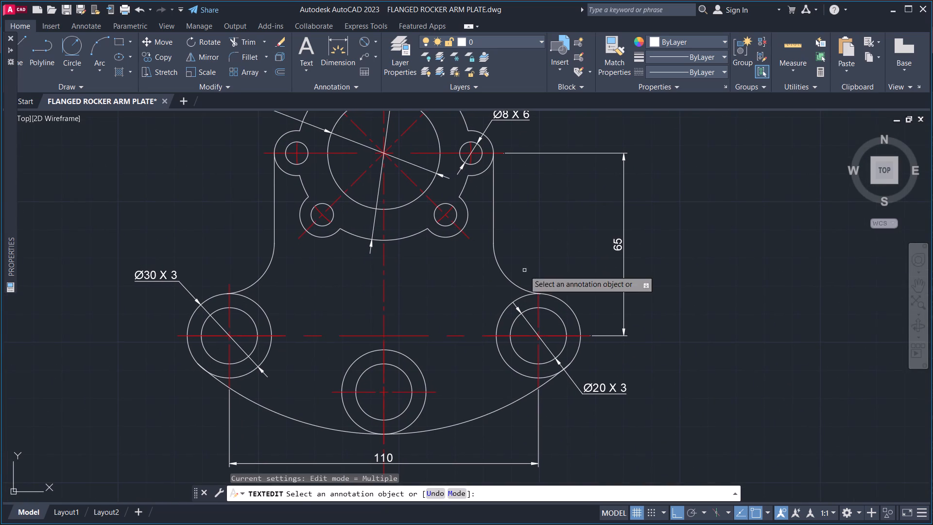
{"action": "middle_click_drag", "start_coordinate": [530, 255], "coordinate": [445, 236]}
{"action": "scroll", "coordinate": [453, 228], "scroll_direction": "down", "scroll_amount": 2}
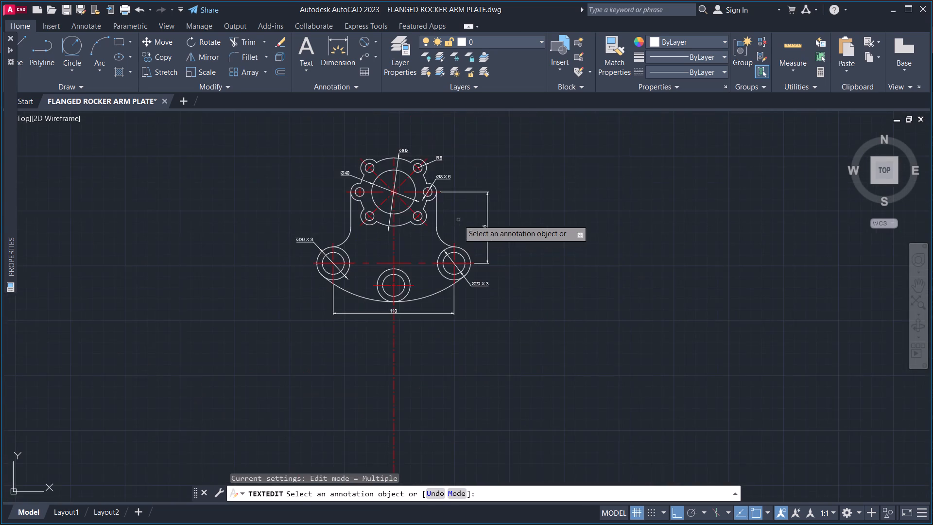
{"action": "middle_click_drag", "start_coordinate": [458, 220], "coordinate": [394, 260]}
{"action": "scroll", "coordinate": [297, 221], "scroll_direction": "up", "scroll_amount": 2}
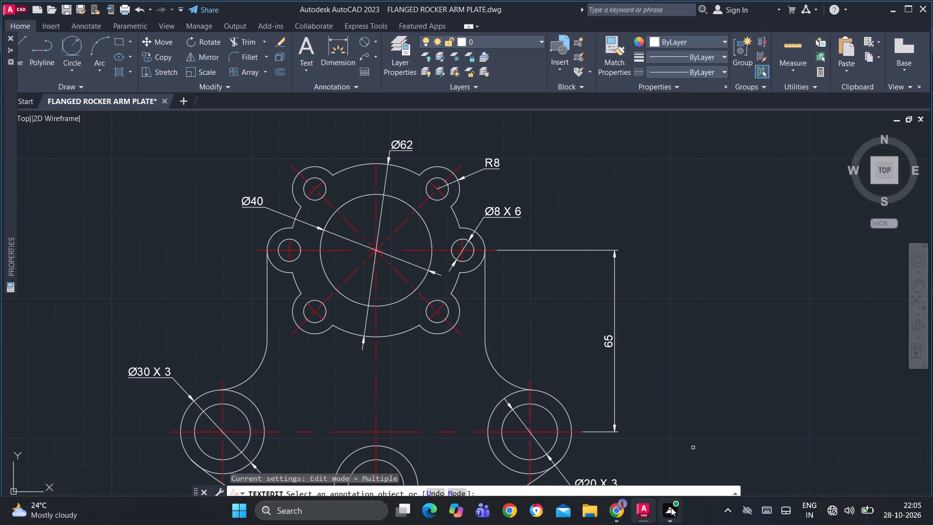
{"action": "middle_click_drag", "start_coordinate": [641, 343], "coordinate": [594, 289]}
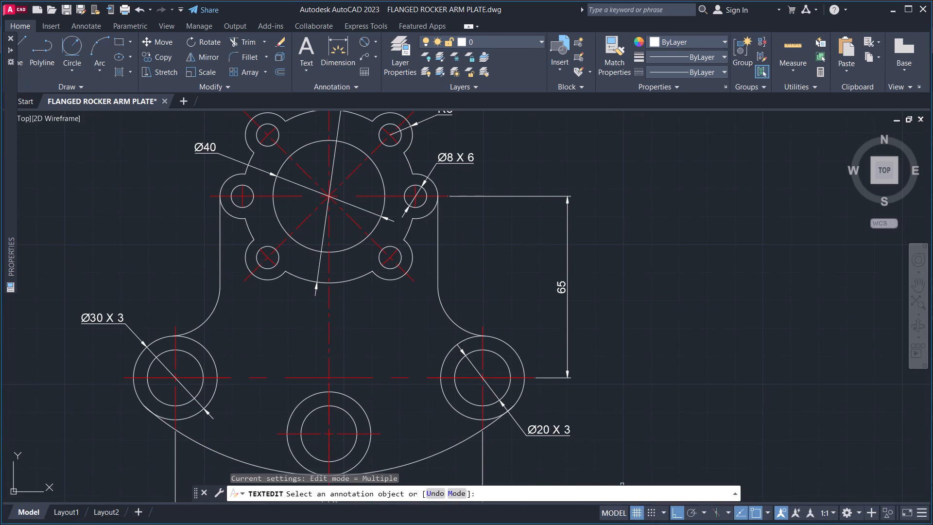
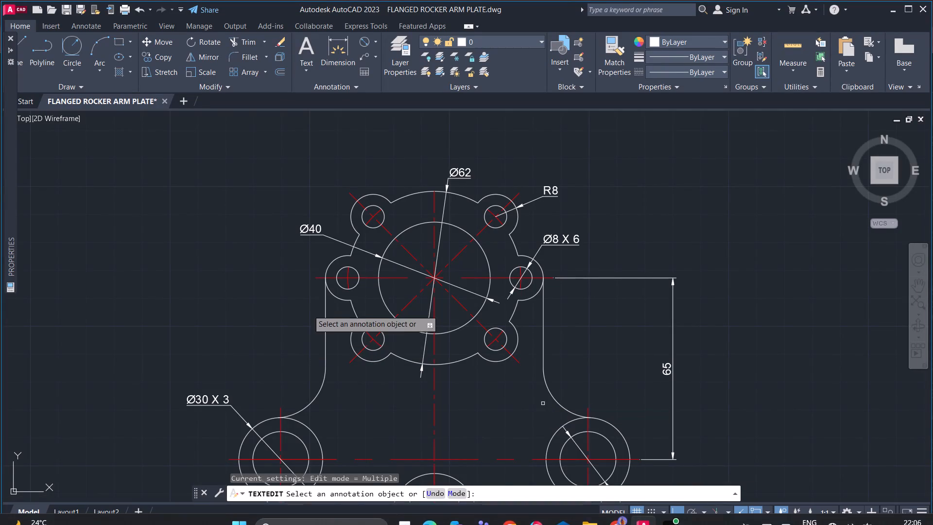
Examine the flange, side edges and lower bosses to check which features still lack dimensions, and end text editing.
{"action": "middle_click_drag", "start_coordinate": [291, 288], "coordinate": [265, 316]}
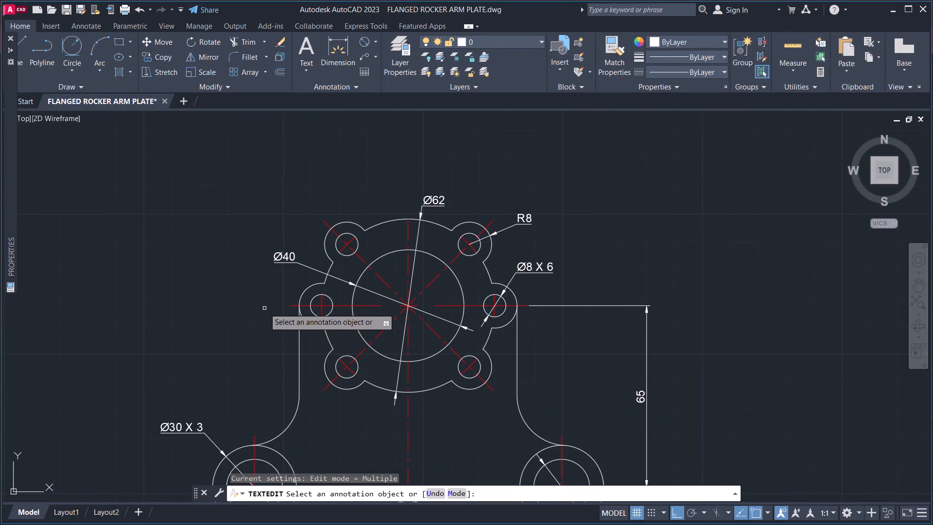
{"action": "middle_click_drag", "start_coordinate": [294, 292], "coordinate": [311, 257]}
{"action": "middle_click_drag", "start_coordinate": [220, 283], "coordinate": [254, 251]}
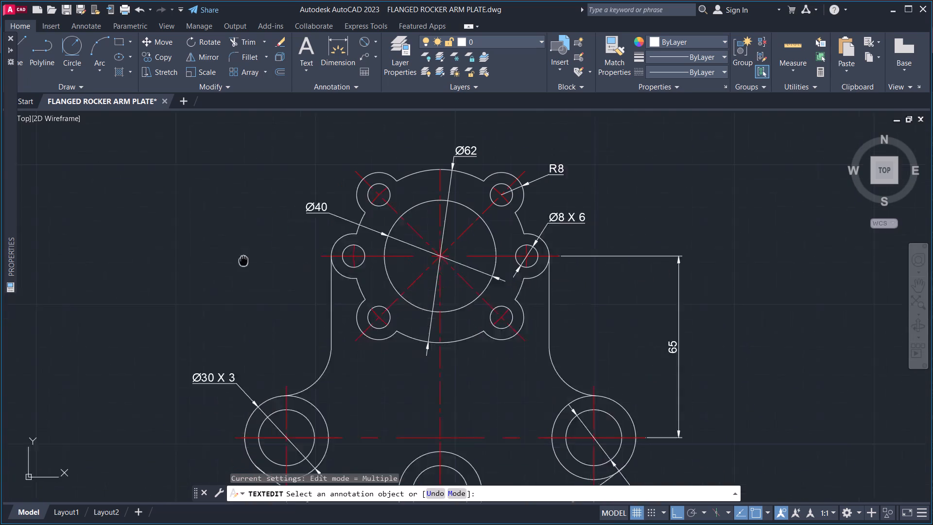
{"action": "middle_click_drag", "start_coordinate": [254, 251], "coordinate": [259, 246]}
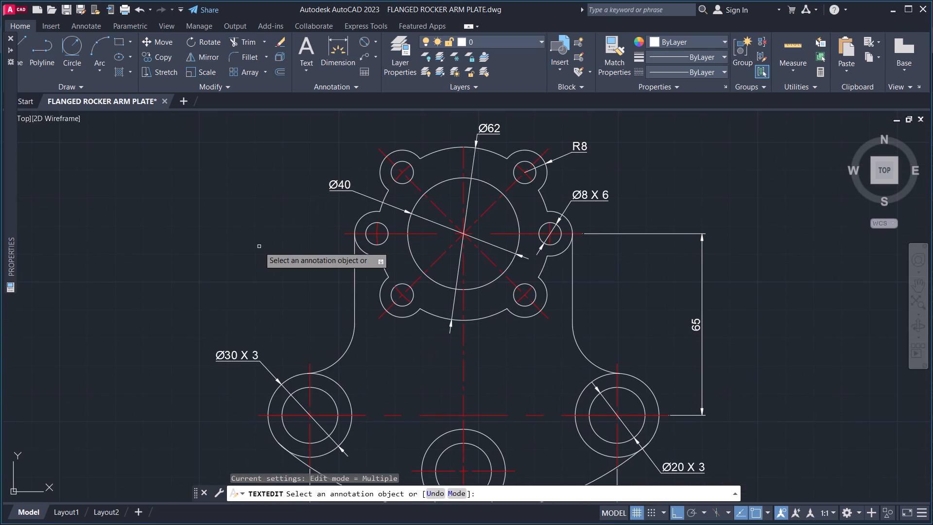
{"action": "middle_click_drag", "start_coordinate": [201, 343], "coordinate": [281, 282]}
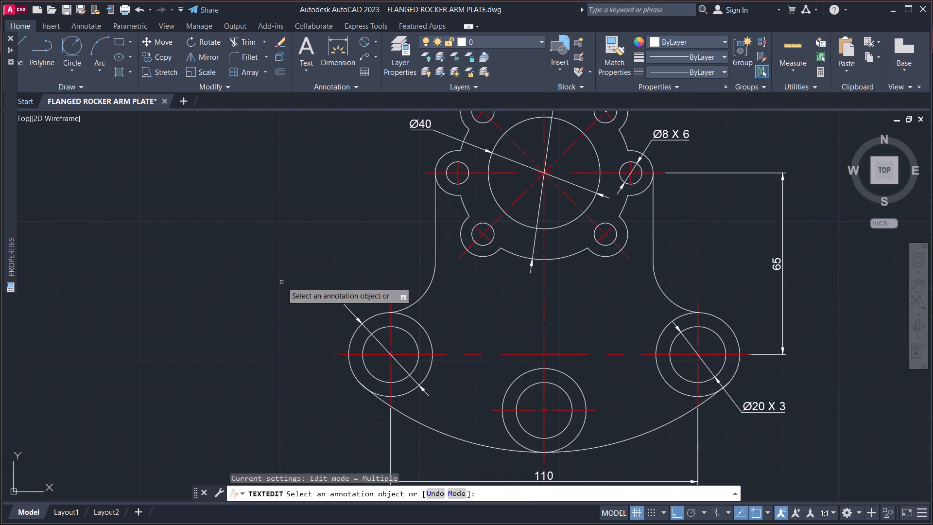
{"action": "middle_click_drag", "start_coordinate": [123, 338], "coordinate": [258, 374]}
{"action": "middle_click_drag", "start_coordinate": [248, 268], "coordinate": [124, 377]}
{"action": "middle_click_drag", "start_coordinate": [211, 251], "coordinate": [63, 220]}
{"action": "middle_click_drag", "start_coordinate": [145, 361], "coordinate": [171, 279]}
{"action": "middle_click_drag", "start_coordinate": [192, 321], "coordinate": [153, 286]}
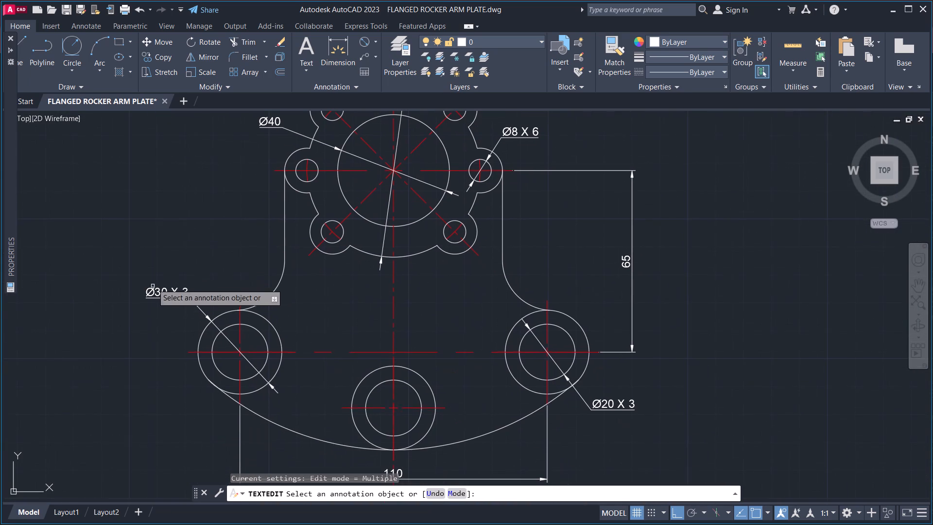
{"action": "middle_click_drag", "start_coordinate": [156, 278], "coordinate": [103, 342]}
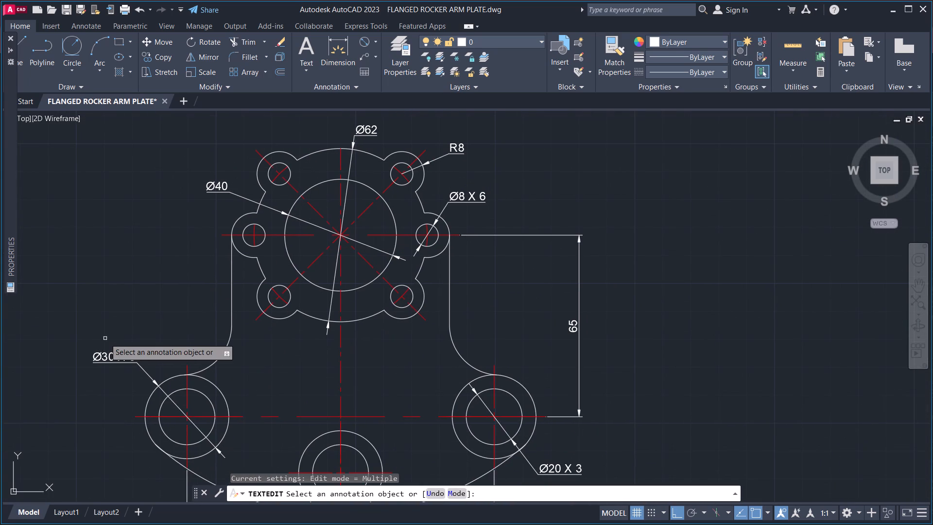
{"action": "middle_click_drag", "start_coordinate": [121, 363], "coordinate": [155, 280]}
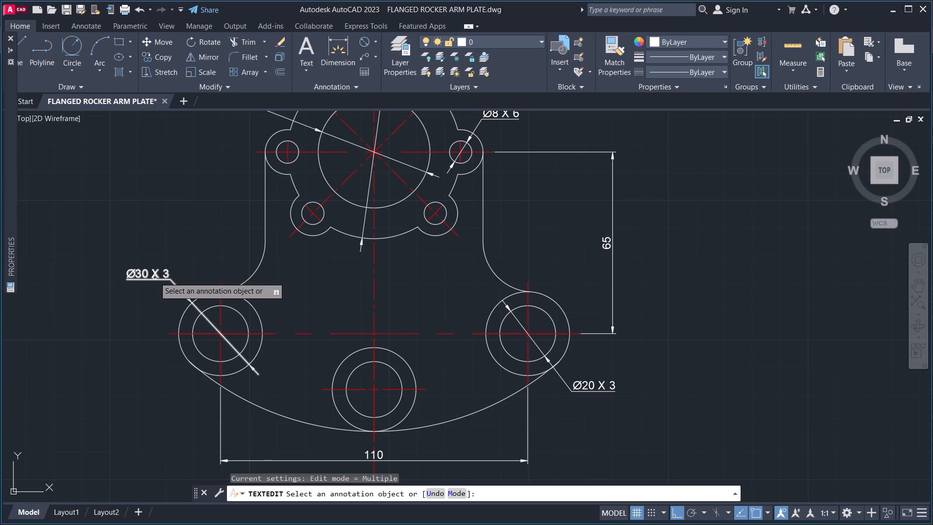
{"action": "key", "text": "Escape"}
Add a radius dimension to the plate's large bottom arc, with the text inside the plate between the left and middle bosses.
{"action": "left_click", "coordinate": [374, 43]}
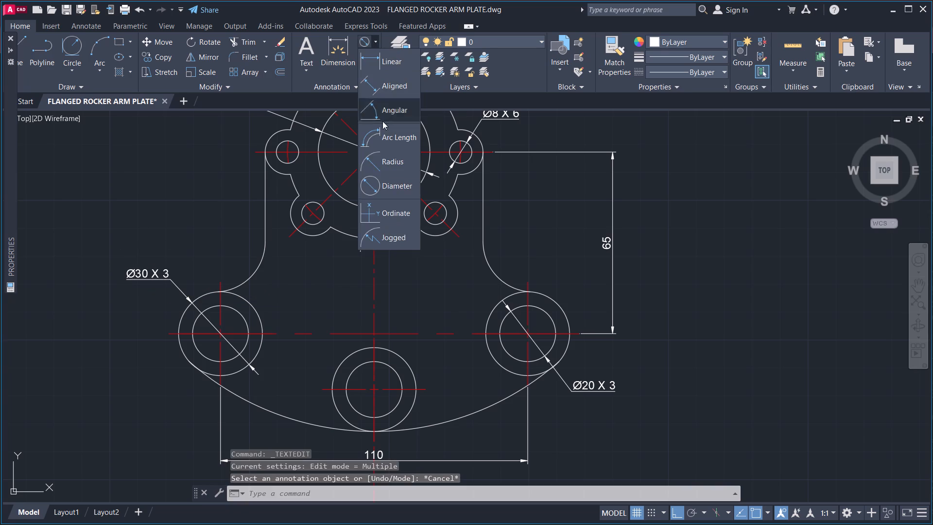
{"action": "left_click", "coordinate": [387, 164]}
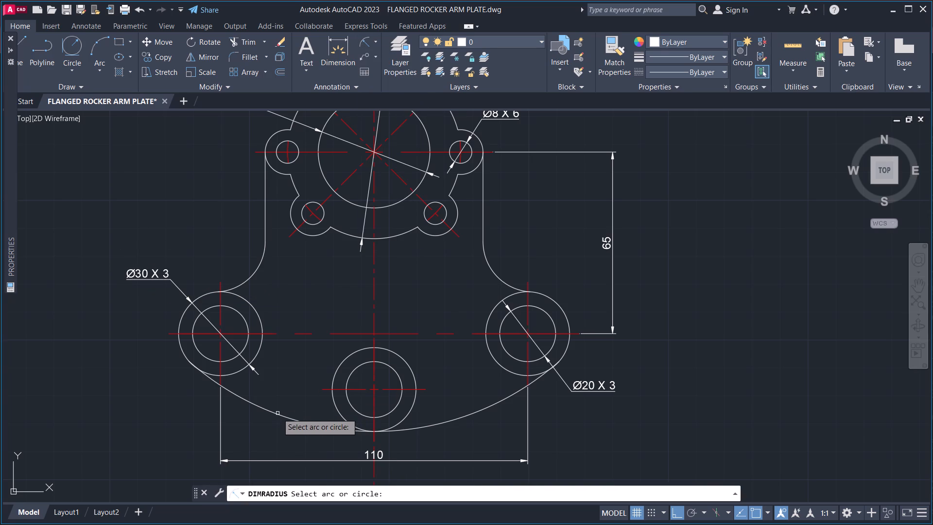
{"action": "left_click", "coordinate": [277, 413]}
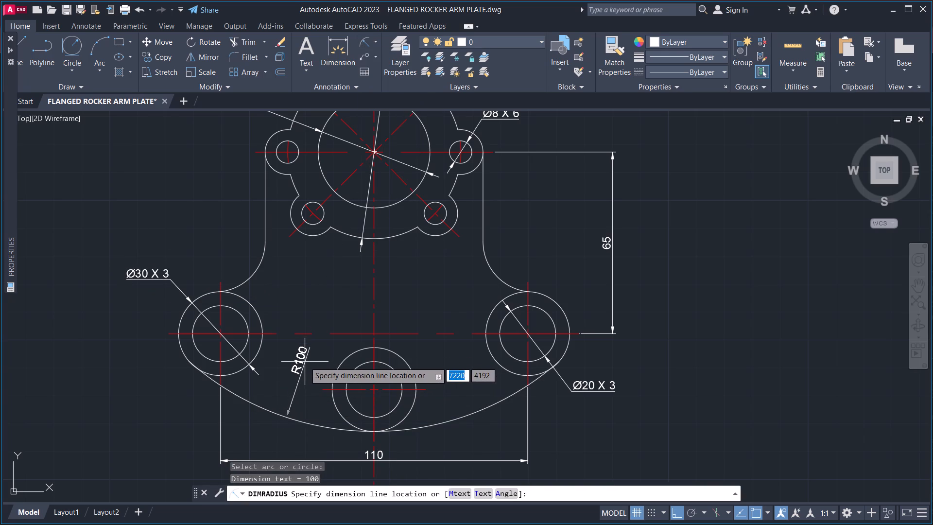
{"action": "left_click", "coordinate": [305, 362]}
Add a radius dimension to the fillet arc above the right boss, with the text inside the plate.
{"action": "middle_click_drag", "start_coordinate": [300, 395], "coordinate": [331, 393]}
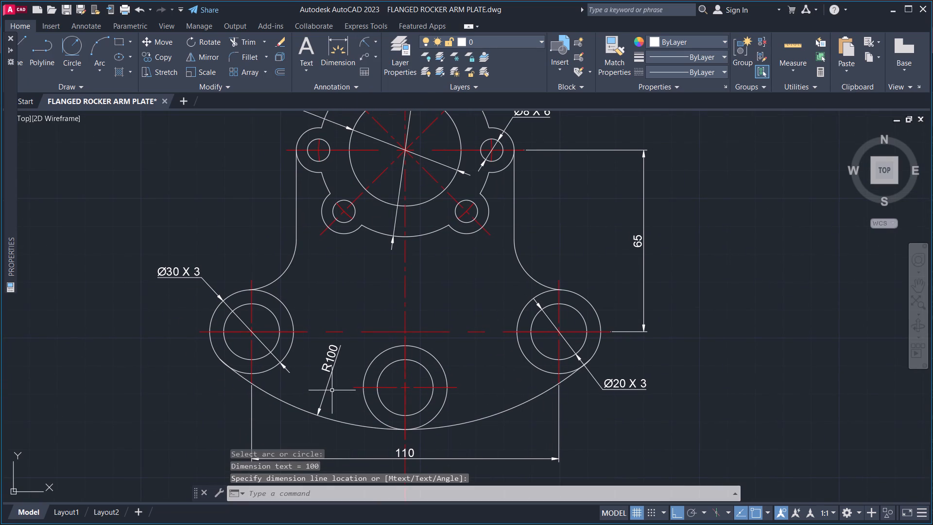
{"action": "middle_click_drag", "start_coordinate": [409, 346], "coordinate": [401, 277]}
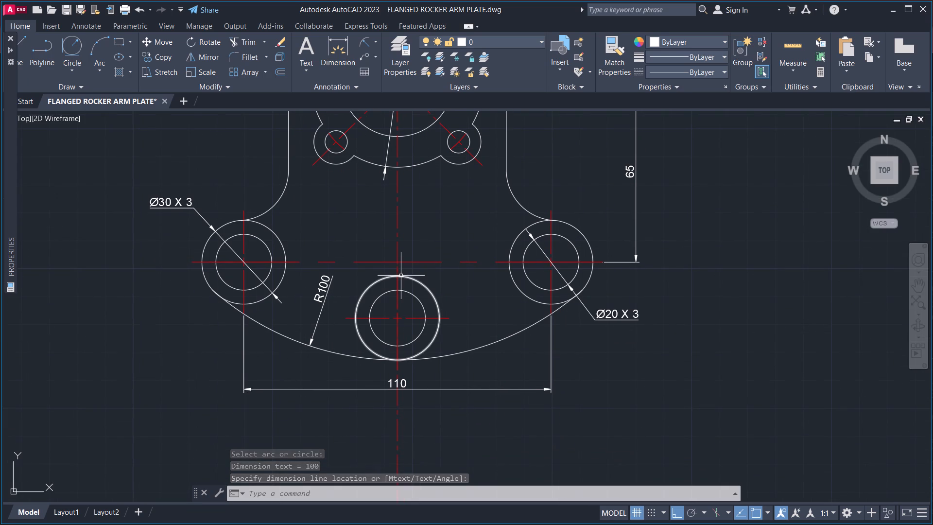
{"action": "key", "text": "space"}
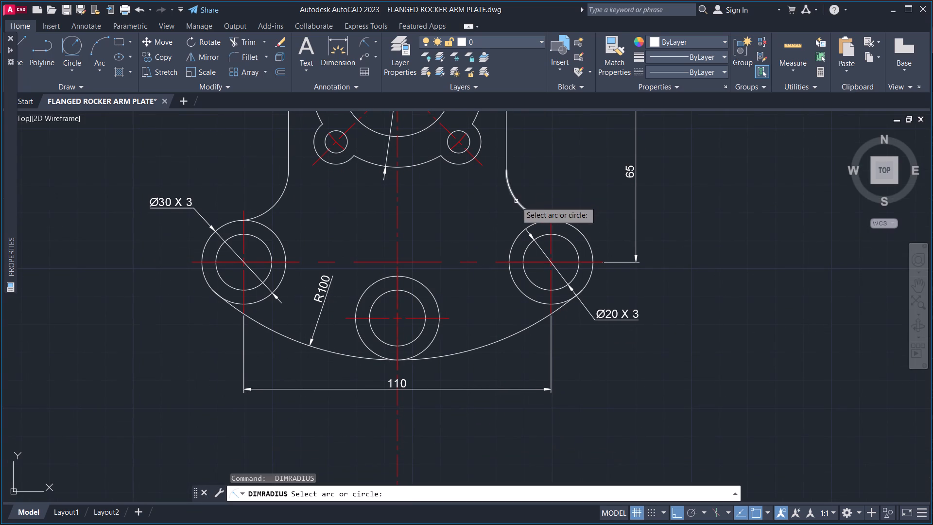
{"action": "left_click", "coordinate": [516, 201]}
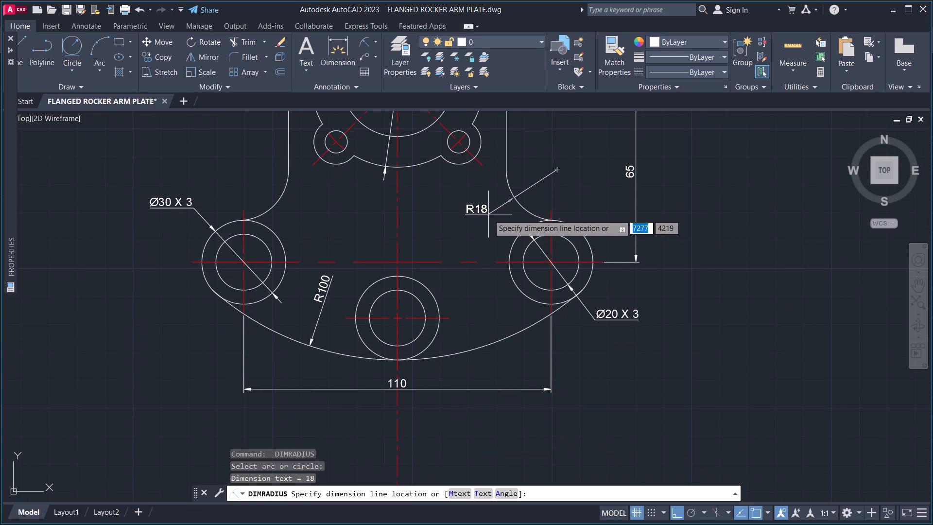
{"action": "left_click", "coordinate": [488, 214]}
Add a radius dimension to the fillet arc above the left boss, with the text outside the plate on the arc's concave side.
{"action": "middle_click_drag", "start_coordinate": [488, 243], "coordinate": [489, 243]}
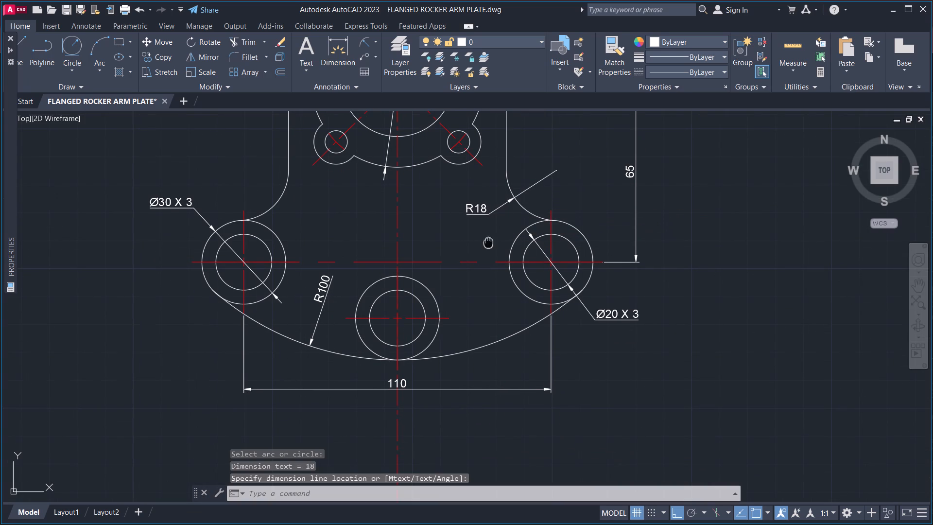
{"action": "middle_click_drag", "start_coordinate": [489, 243], "coordinate": [504, 250]}
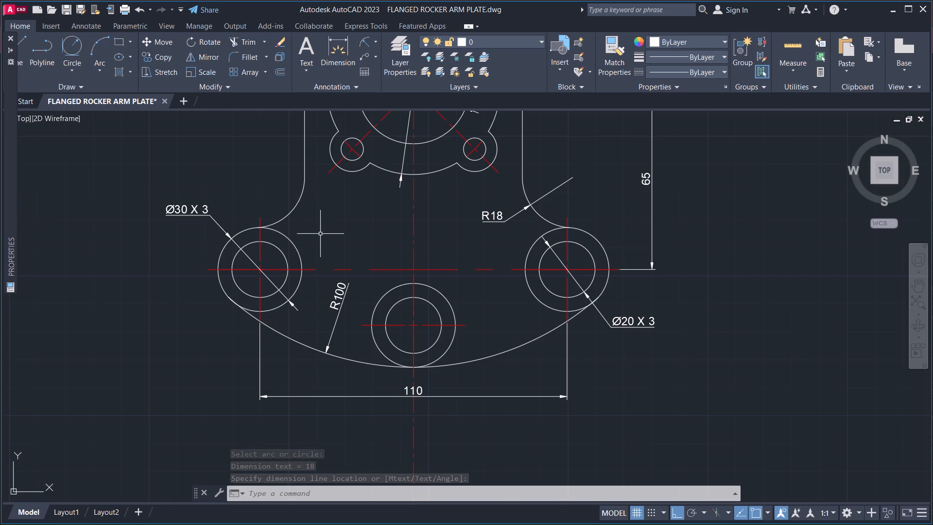
{"action": "left_click", "coordinate": [365, 43]}
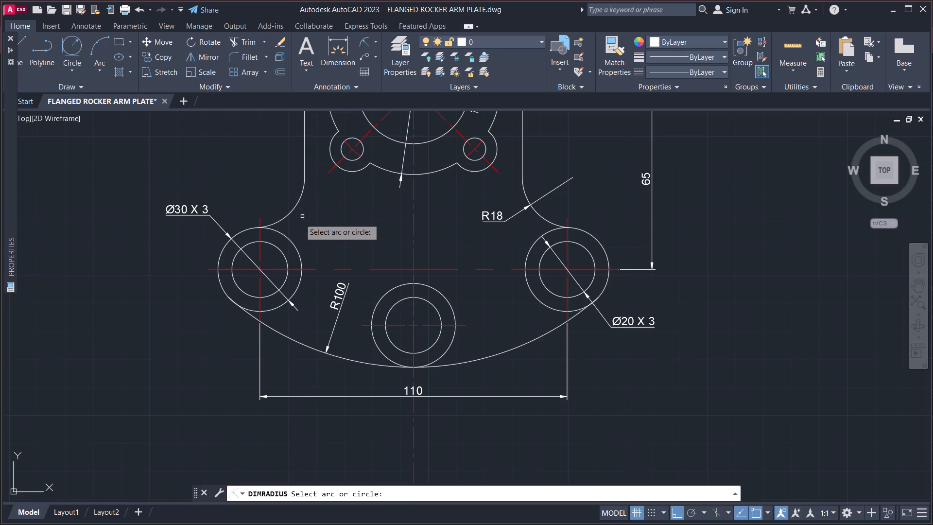
{"action": "left_click", "coordinate": [297, 207]}
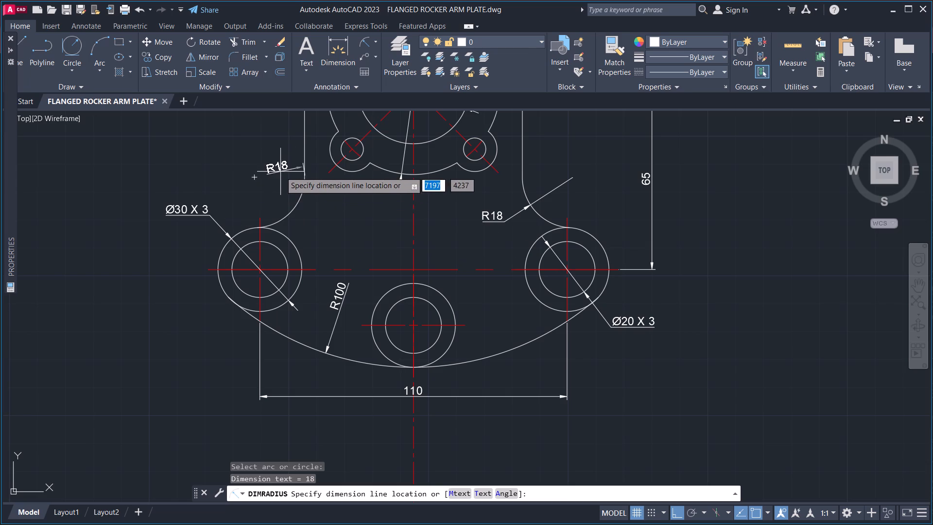
{"action": "left_click", "coordinate": [281, 202]}
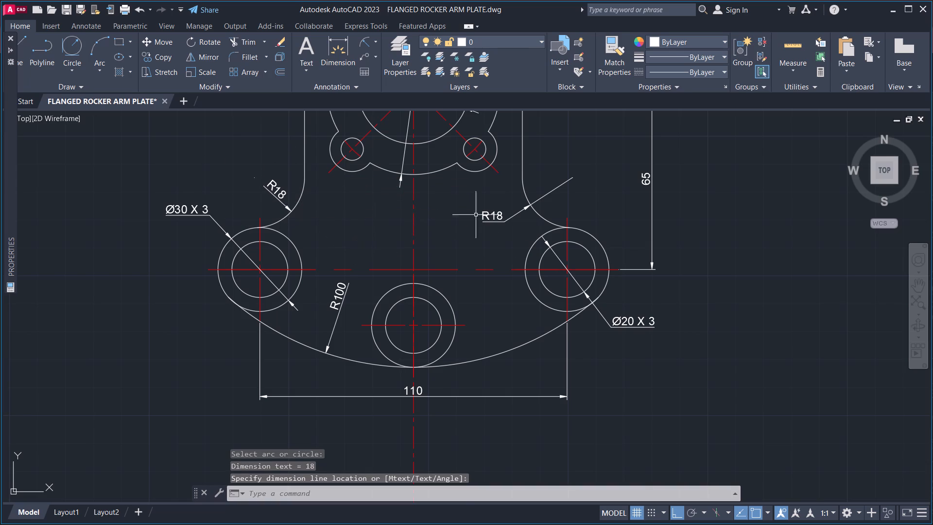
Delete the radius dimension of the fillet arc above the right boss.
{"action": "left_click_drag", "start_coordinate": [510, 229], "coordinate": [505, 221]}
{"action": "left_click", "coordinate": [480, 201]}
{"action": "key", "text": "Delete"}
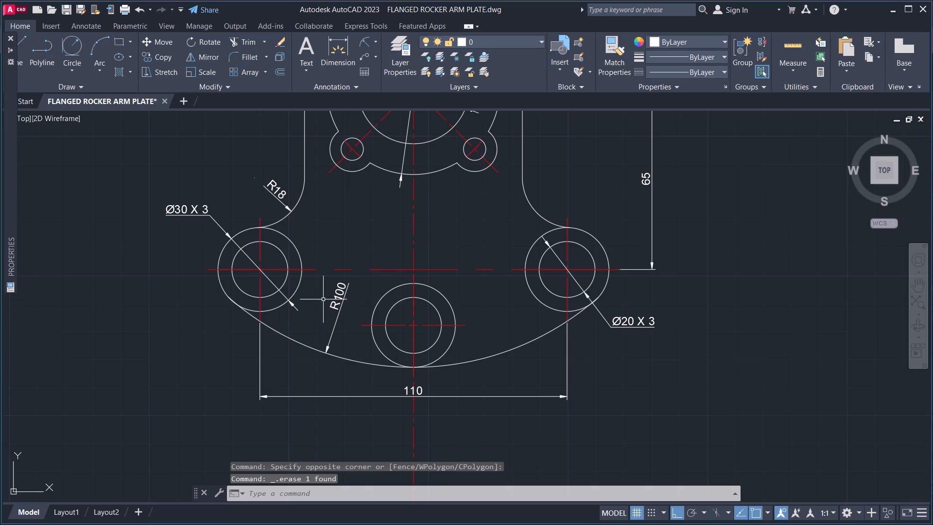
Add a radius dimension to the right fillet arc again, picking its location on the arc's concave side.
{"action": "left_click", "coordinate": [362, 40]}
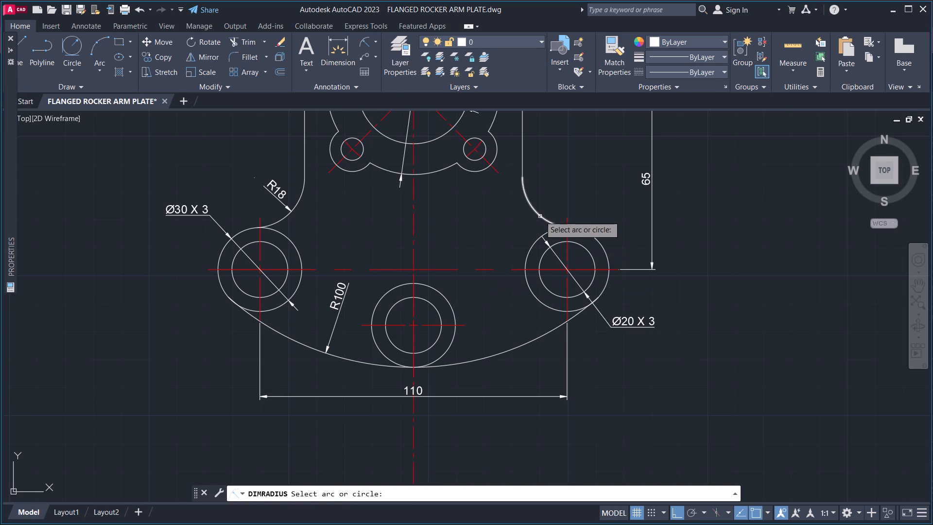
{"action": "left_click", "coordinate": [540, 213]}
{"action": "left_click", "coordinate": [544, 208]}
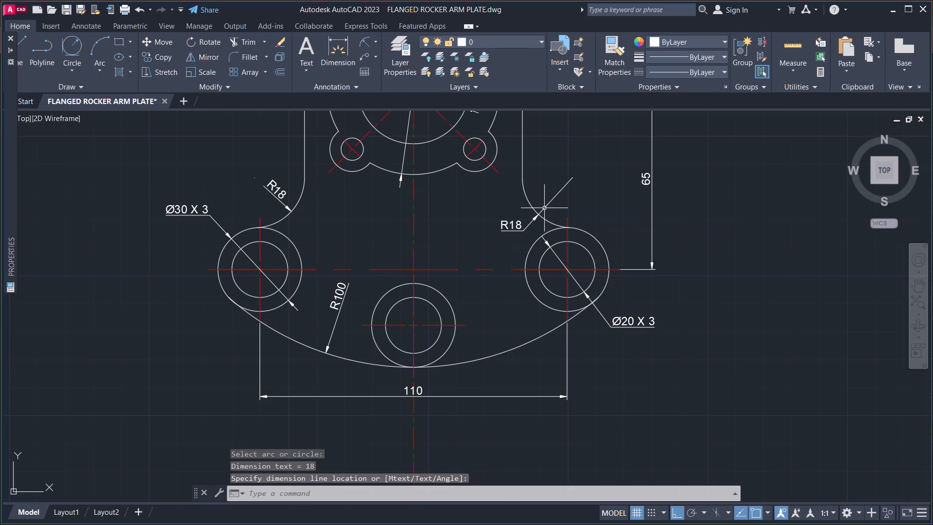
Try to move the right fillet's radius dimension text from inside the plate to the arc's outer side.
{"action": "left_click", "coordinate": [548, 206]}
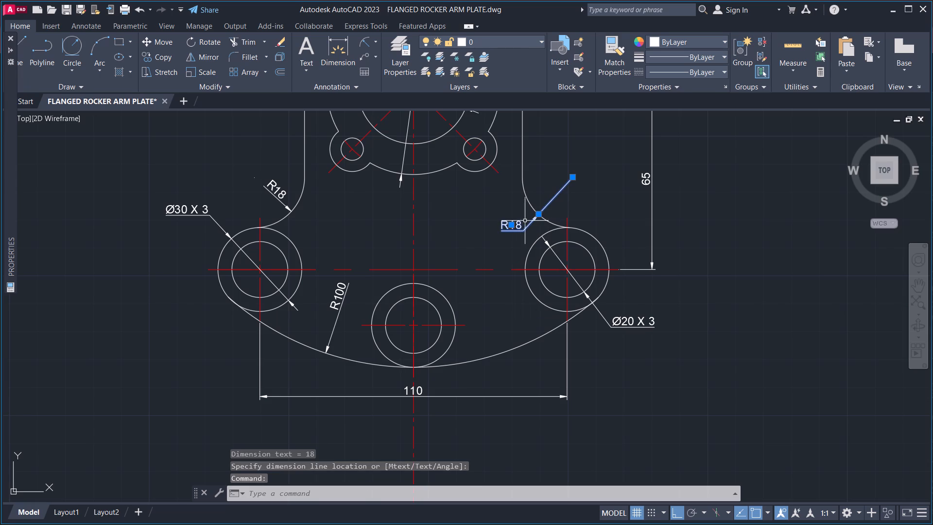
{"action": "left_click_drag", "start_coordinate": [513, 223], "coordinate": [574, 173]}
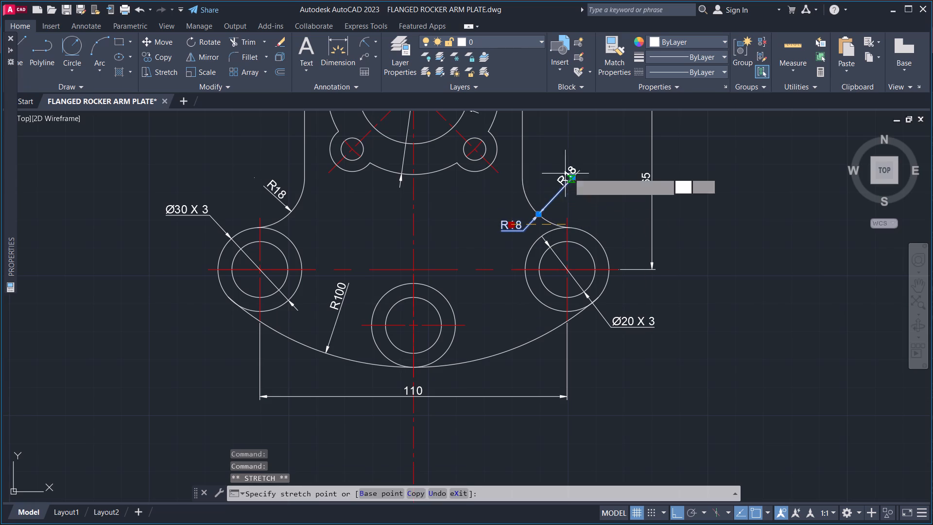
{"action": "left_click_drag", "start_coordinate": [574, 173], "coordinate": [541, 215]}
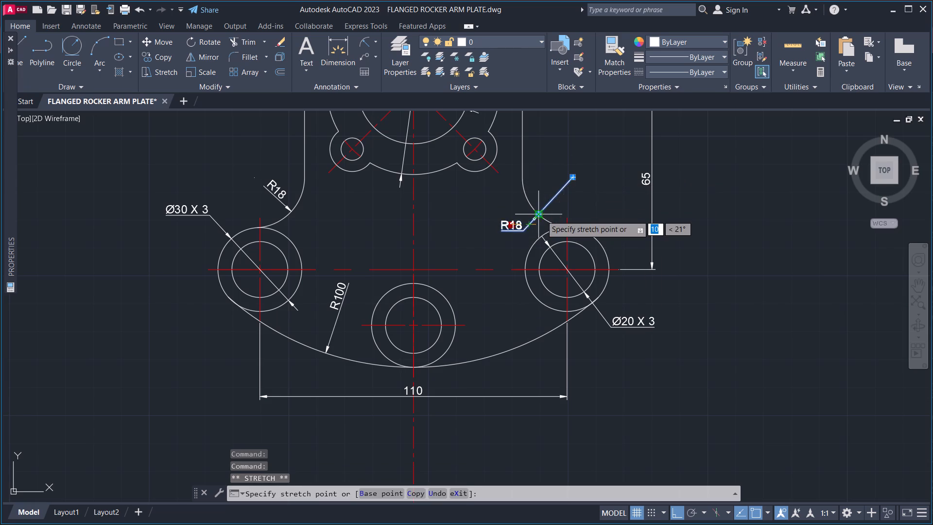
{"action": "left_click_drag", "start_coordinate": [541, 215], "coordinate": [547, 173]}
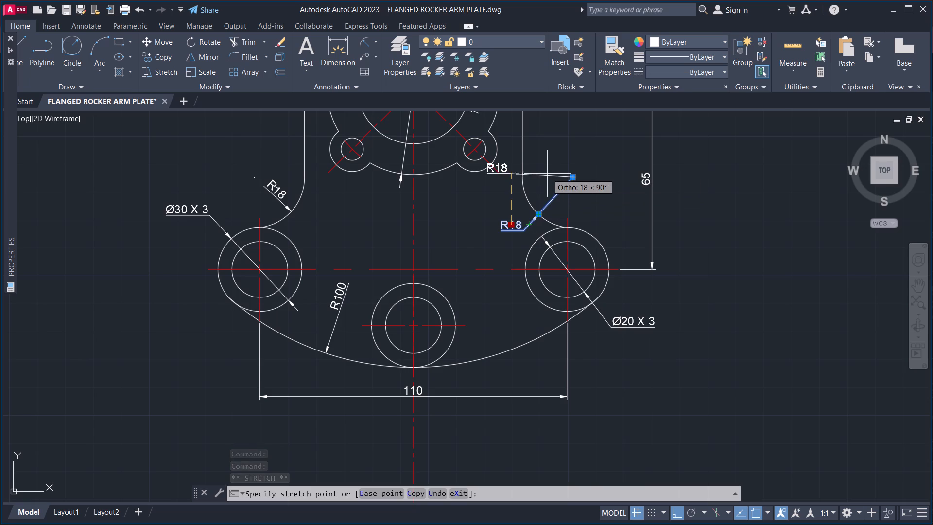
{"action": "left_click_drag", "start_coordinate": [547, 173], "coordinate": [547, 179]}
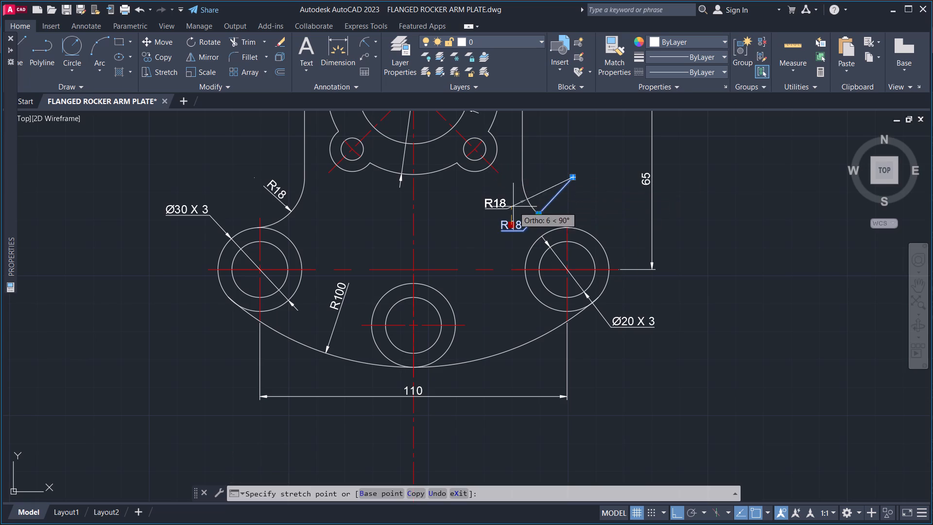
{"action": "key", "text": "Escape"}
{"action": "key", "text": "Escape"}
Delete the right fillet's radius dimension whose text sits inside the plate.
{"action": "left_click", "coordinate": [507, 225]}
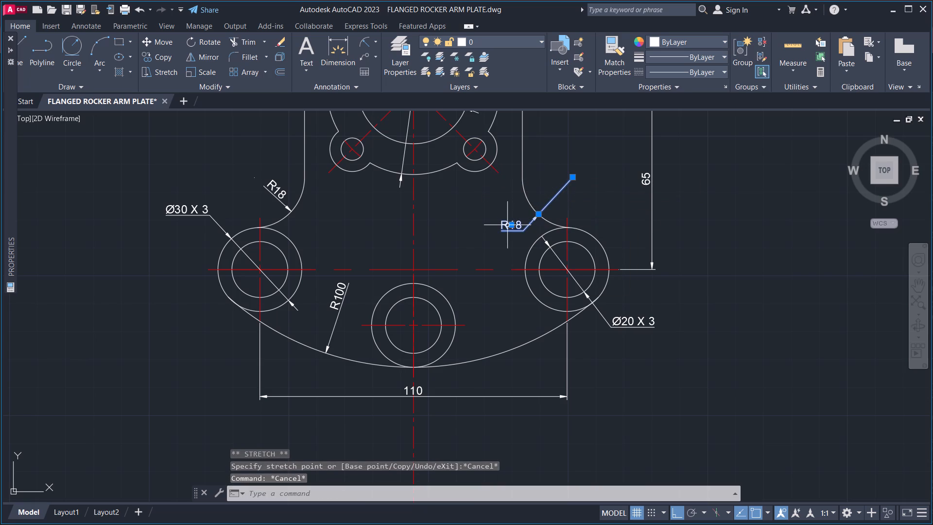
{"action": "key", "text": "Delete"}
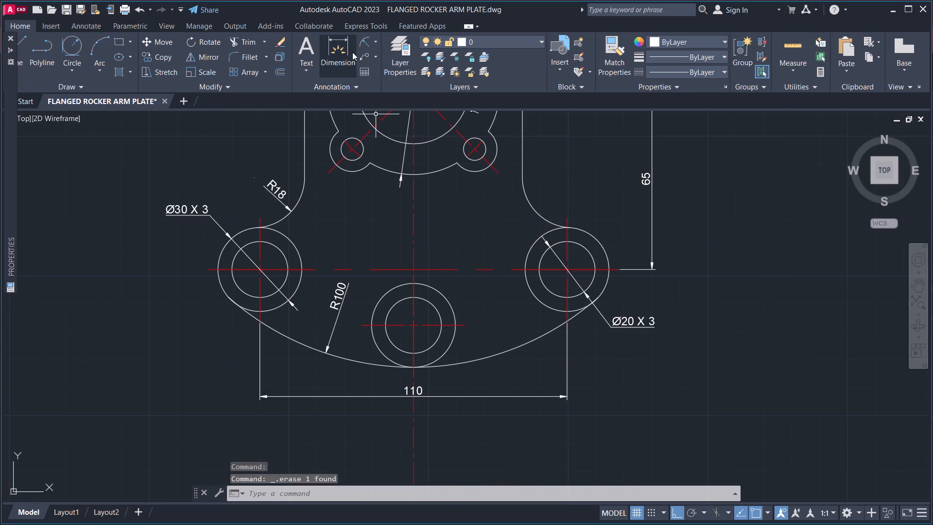
Add a radius dimension to the fillet arc above the right boss, with the text outside the plate near the arc's centre.
{"action": "left_click", "coordinate": [370, 42]}
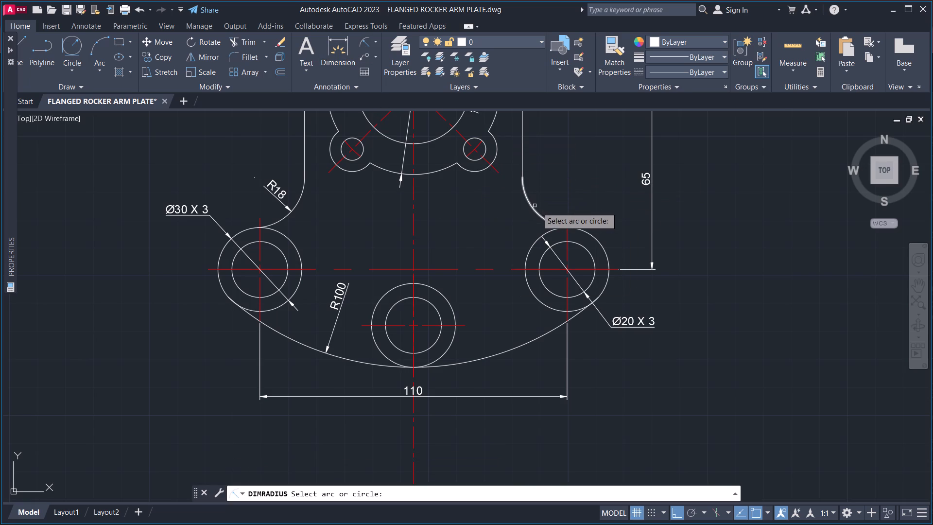
{"action": "left_click", "coordinate": [525, 195]}
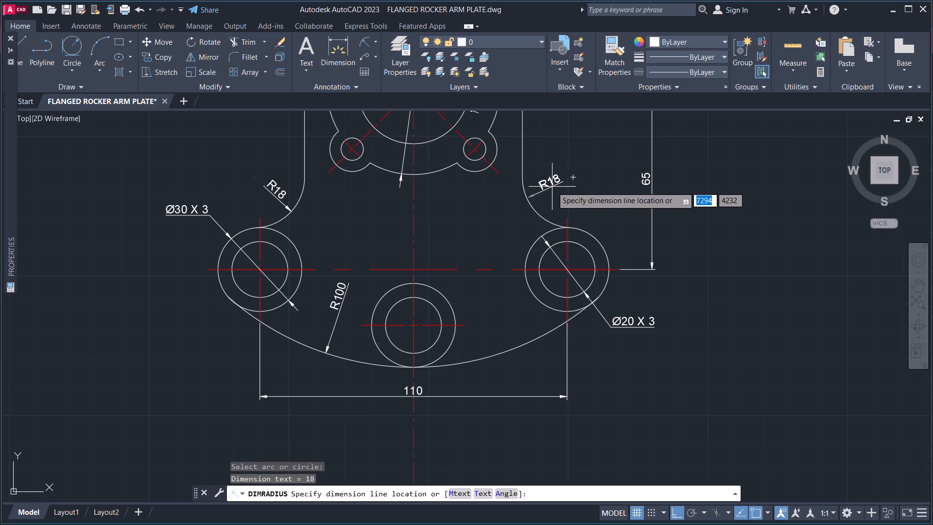
{"action": "left_click", "coordinate": [552, 187]}
{"action": "middle_click_drag", "start_coordinate": [571, 211], "coordinate": [586, 245]}
{"action": "key", "text": "Escape"}
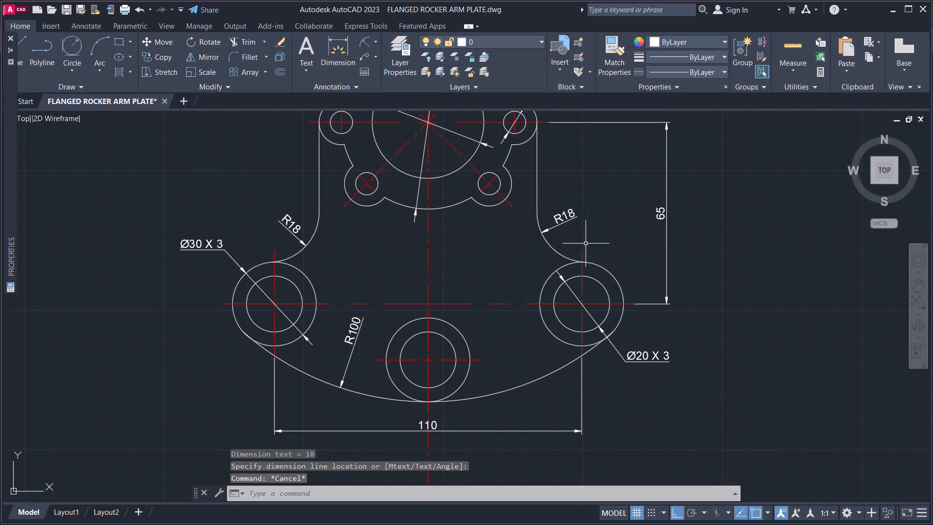
Inspect the whole plate, checking the dimensions around the flange, fillets and bosses for anything missing or untidy.
{"action": "middle_click_drag", "start_coordinate": [554, 185], "coordinate": [544, 354]}
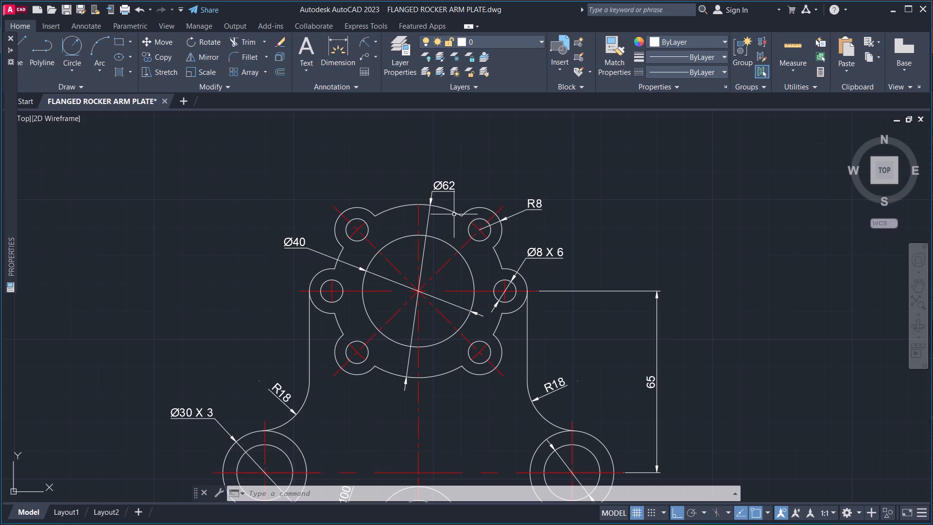
{"action": "scroll", "coordinate": [550, 229], "scroll_direction": "up", "scroll_amount": 2}
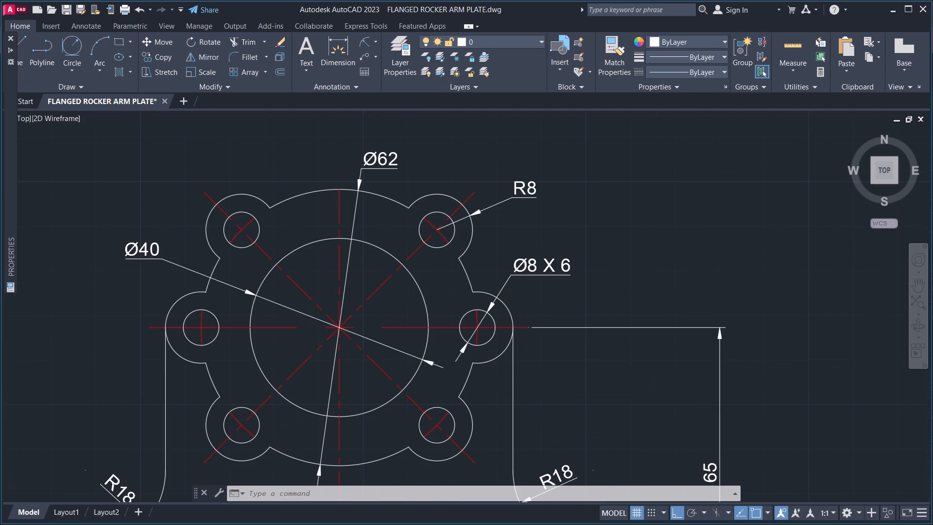
{"action": "scroll", "coordinate": [550, 228], "scroll_direction": "down", "scroll_amount": 2}
{"action": "middle_click_drag", "start_coordinate": [626, 258], "coordinate": [627, 222]}
{"action": "middle_click_drag", "start_coordinate": [628, 227], "coordinate": [629, 227]}
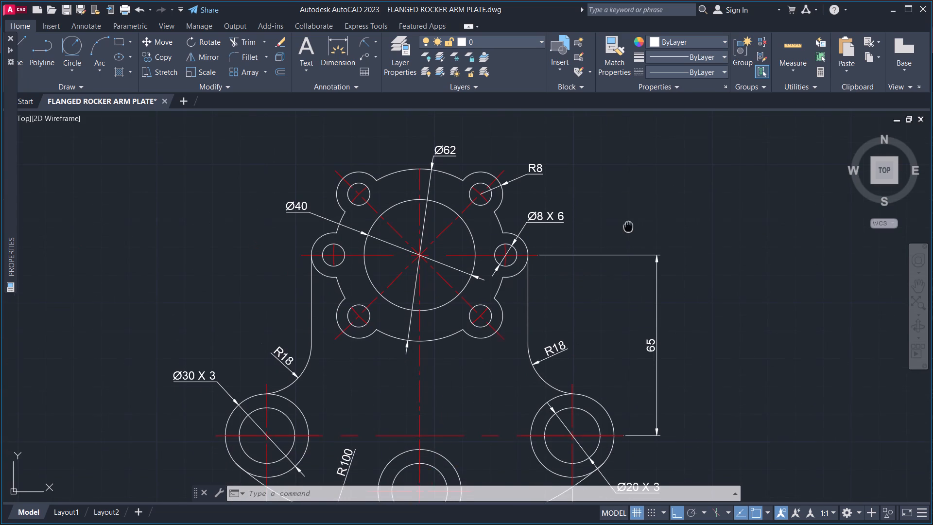
{"action": "middle_click_drag", "start_coordinate": [629, 227], "coordinate": [652, 174]}
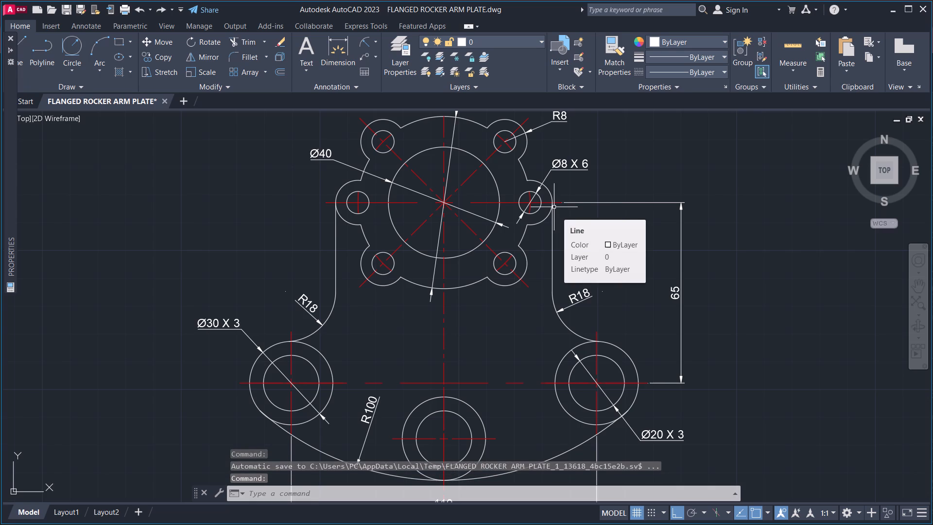
{"action": "middle_click_drag", "start_coordinate": [639, 284], "coordinate": [660, 277]}
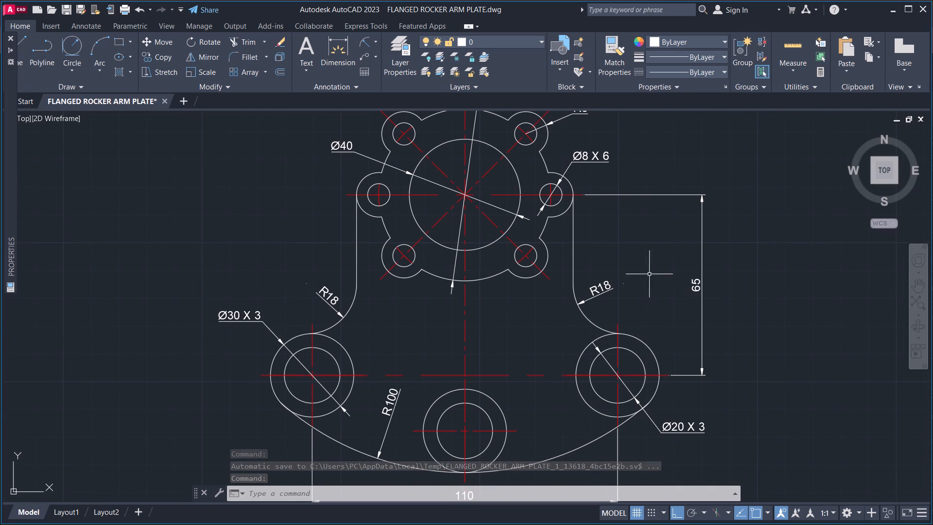
{"action": "scroll", "coordinate": [573, 284], "scroll_direction": "down", "scroll_amount": 1}
{"action": "middle_click_drag", "start_coordinate": [565, 277], "coordinate": [484, 292]}
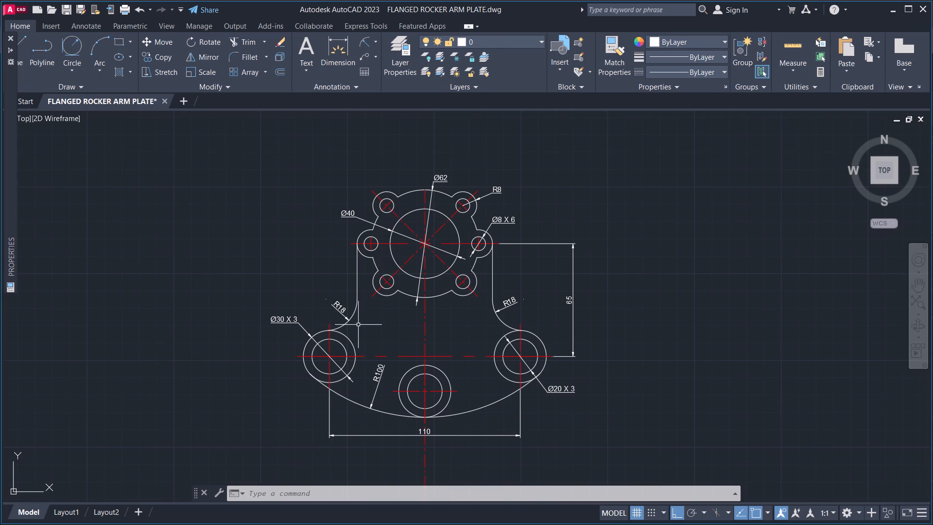
{"action": "middle_click_drag", "start_coordinate": [348, 323], "coordinate": [339, 310]}
{"action": "scroll", "coordinate": [323, 290], "scroll_direction": "up", "scroll_amount": 2}
{"action": "scroll", "coordinate": [325, 273], "scroll_direction": "down", "scroll_amount": 2}
{"action": "middle_click_drag", "start_coordinate": [329, 261], "coordinate": [314, 261]}
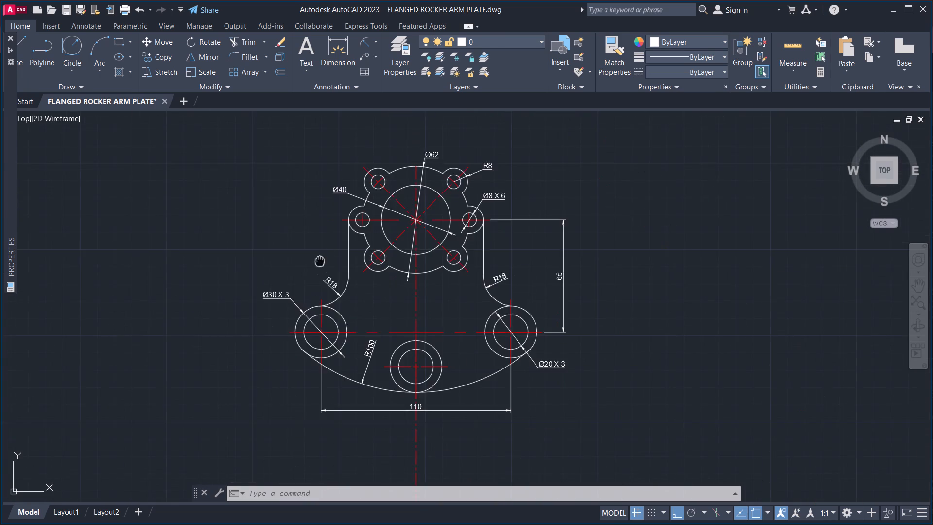
{"action": "middle_click_drag", "start_coordinate": [314, 261], "coordinate": [234, 275]}
{"action": "middle_click_drag", "start_coordinate": [357, 316], "coordinate": [439, 350]}
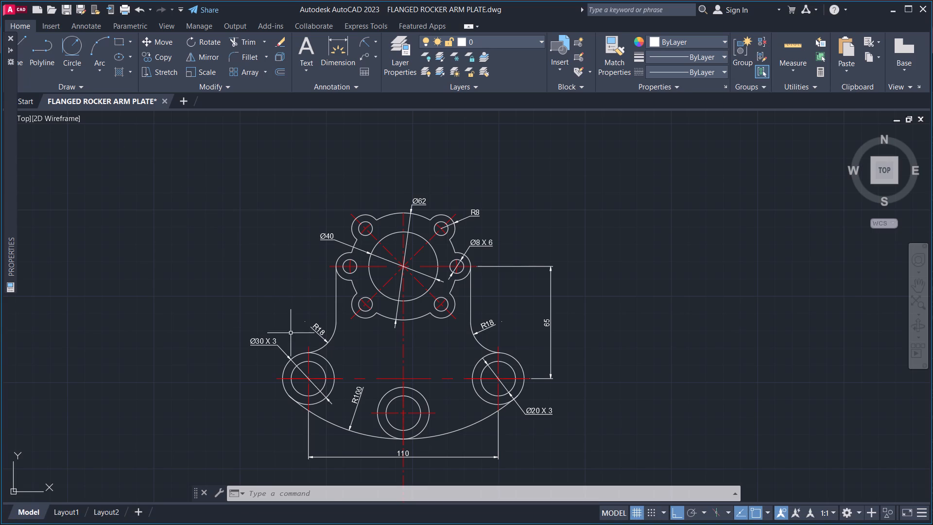
{"action": "middle_click", "coordinate": [219, 259]}
{"action": "middle_click_drag", "start_coordinate": [286, 310], "coordinate": [175, 259]}
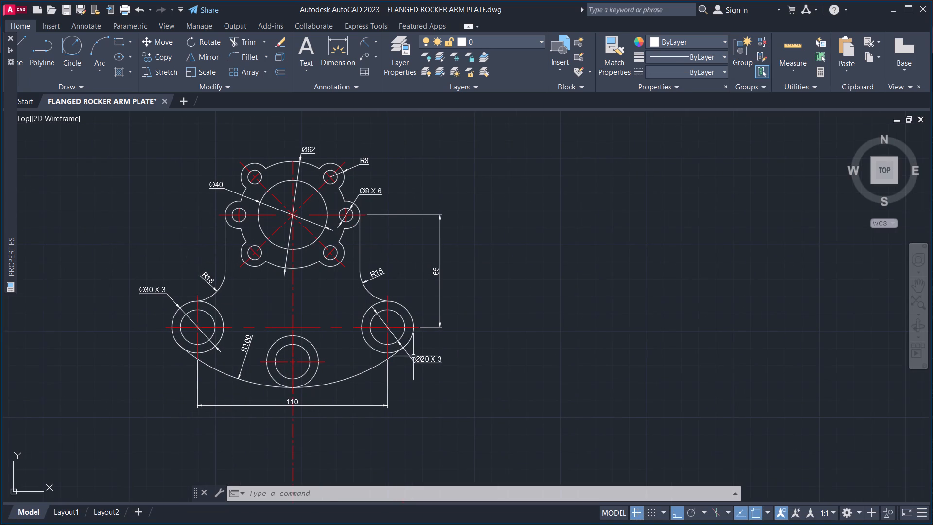
{"action": "middle_click_drag", "start_coordinate": [413, 356], "coordinate": [346, 354]}
{"action": "scroll", "coordinate": [188, 281], "scroll_direction": "down", "scroll_amount": 1}
{"action": "middle_click_drag", "start_coordinate": [204, 306], "coordinate": [211, 290]}
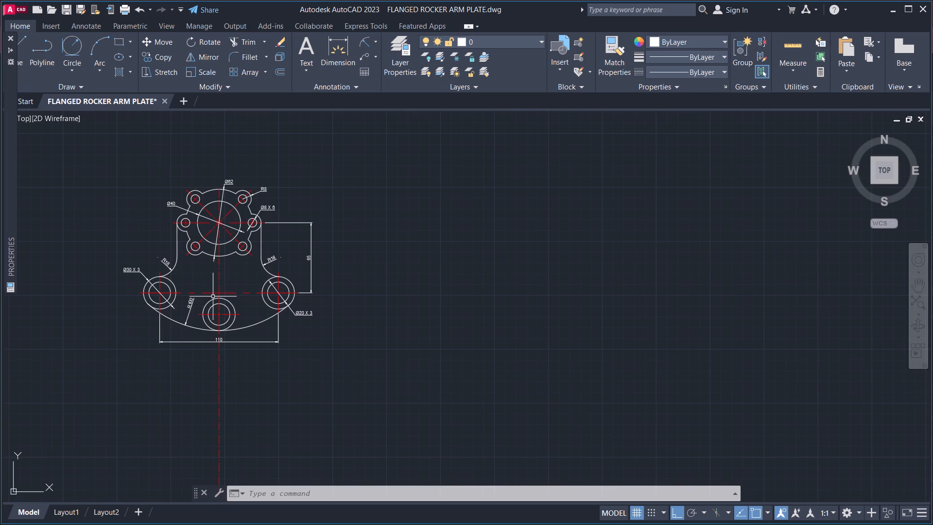
{"action": "middle_click_drag", "start_coordinate": [392, 222], "coordinate": [344, 237]}
{"action": "middle_click_drag", "start_coordinate": [441, 259], "coordinate": [430, 274]}
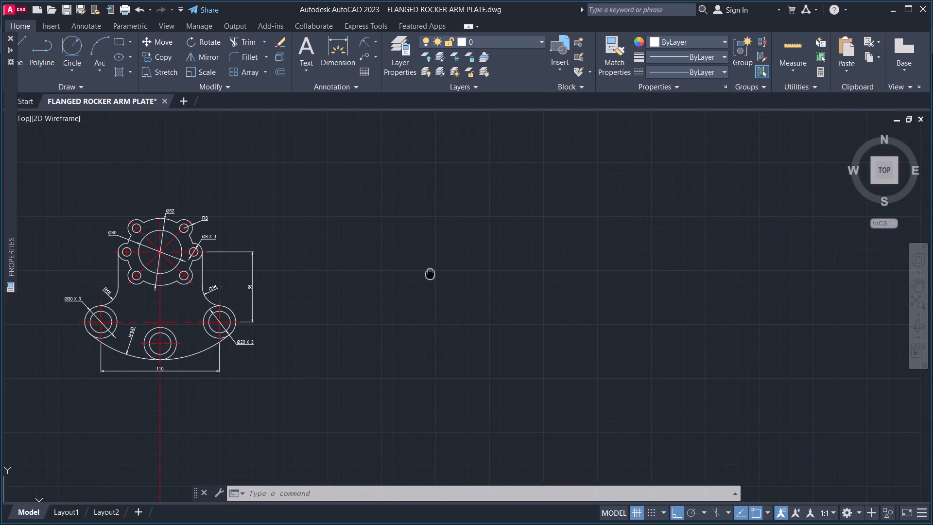
{"action": "middle_click_drag", "start_coordinate": [430, 274], "coordinate": [427, 277]}
{"action": "scroll", "coordinate": [249, 327], "scroll_direction": "up", "scroll_amount": 1}
{"action": "middle_click_drag", "start_coordinate": [256, 327], "coordinate": [475, 267]}
Shorten the overlong vertical centreline by stretching its lower end up to the lowest point of the R100 bottom arc.
{"action": "scroll", "coordinate": [475, 267], "scroll_direction": "down", "scroll_amount": 2}
{"action": "middle_click_drag", "start_coordinate": [491, 350], "coordinate": [490, 315]}
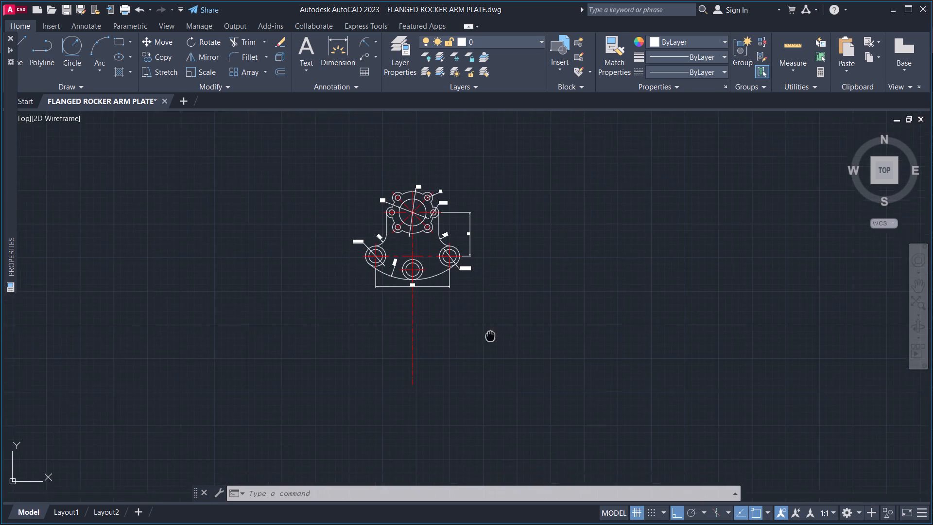
{"action": "middle_click_drag", "start_coordinate": [490, 315], "coordinate": [490, 314]}
{"action": "left_click_drag", "start_coordinate": [421, 335], "coordinate": [415, 334]}
{"action": "left_click", "coordinate": [351, 333]}
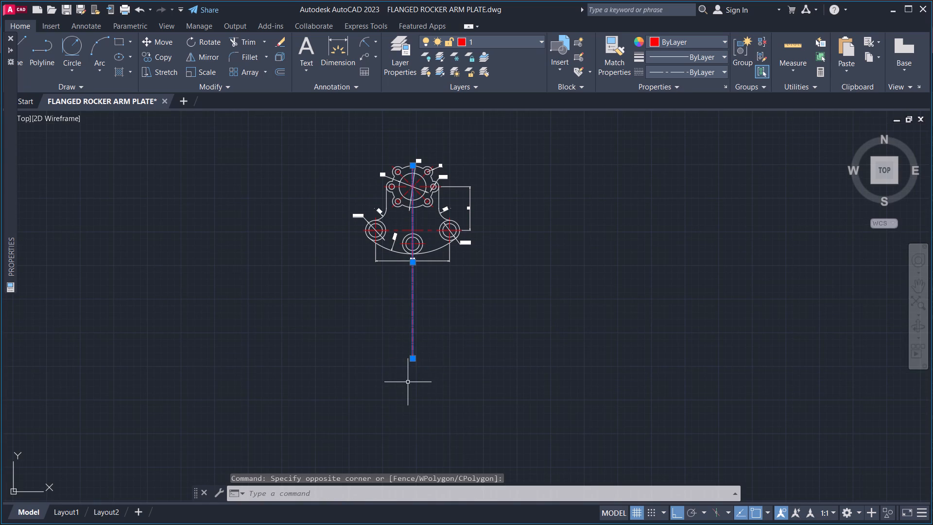
{"action": "scroll", "coordinate": [410, 378], "scroll_direction": "up", "scroll_amount": 1}
{"action": "left_click", "coordinate": [412, 348]}
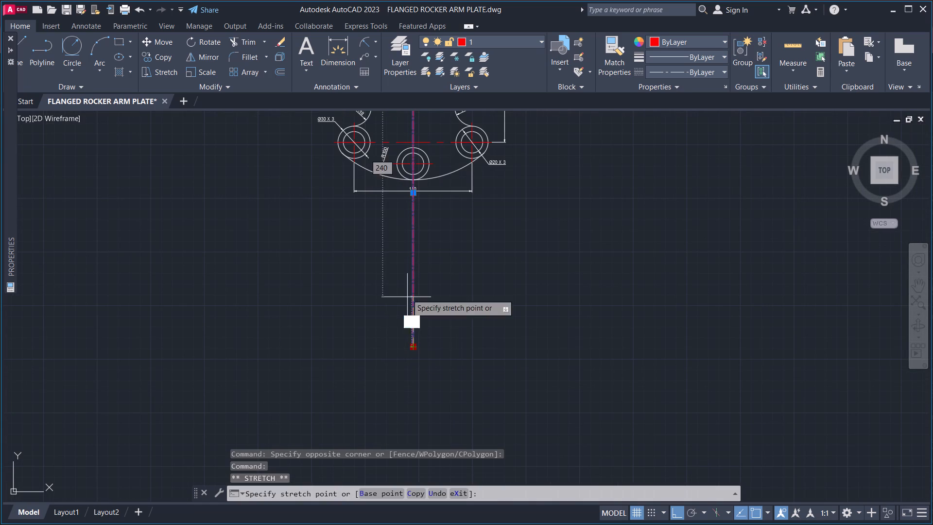
{"action": "scroll", "coordinate": [408, 168], "scroll_direction": "up", "scroll_amount": 4}
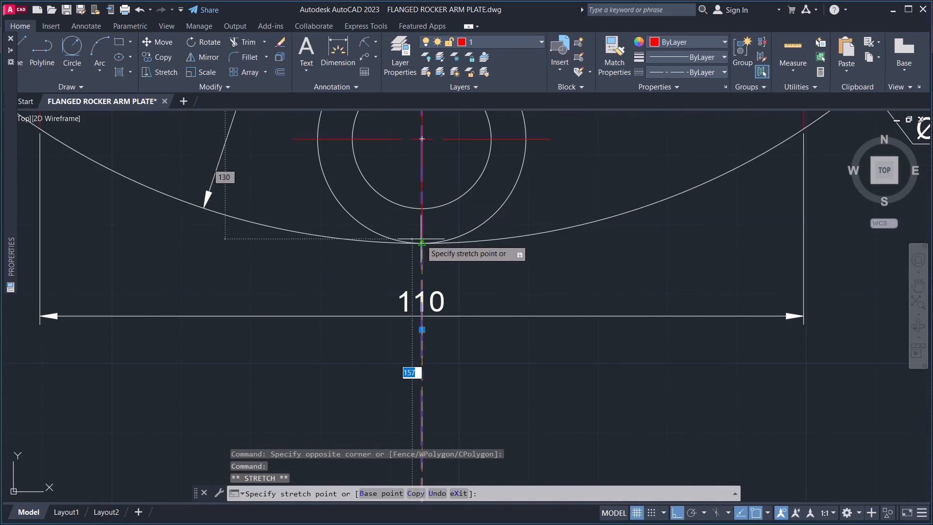
{"action": "left_click", "coordinate": [421, 241]}
{"action": "scroll", "coordinate": [419, 236], "scroll_direction": "down", "scroll_amount": 2}
{"action": "key", "text": "Escape"}
Review the complete dimensioned drawing, checking the lower bosses, fillets and upper flange along with their centrelines.
{"action": "scroll", "coordinate": [419, 219], "scroll_direction": "down", "scroll_amount": 4}
{"action": "middle_click_drag", "start_coordinate": [429, 208], "coordinate": [404, 278]}
{"action": "scroll", "coordinate": [397, 277], "scroll_direction": "up", "scroll_amount": 4}
{"action": "scroll", "coordinate": [380, 242], "scroll_direction": "down", "scroll_amount": 1}
{"action": "middle_click_drag", "start_coordinate": [386, 235], "coordinate": [311, 292]}
{"action": "scroll", "coordinate": [308, 290], "scroll_direction": "down", "scroll_amount": 1}
{"action": "middle_click_drag", "start_coordinate": [352, 284], "coordinate": [398, 282]}
{"action": "scroll", "coordinate": [393, 293], "scroll_direction": "up", "scroll_amount": 2}
{"action": "middle_click_drag", "start_coordinate": [369, 306], "coordinate": [429, 282]}
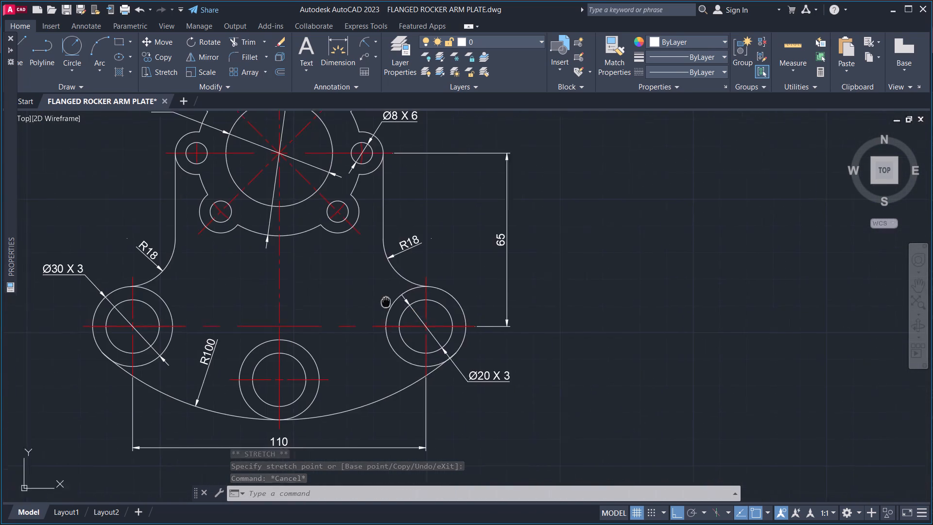
{"action": "middle_click_drag", "start_coordinate": [429, 282], "coordinate": [475, 249]}
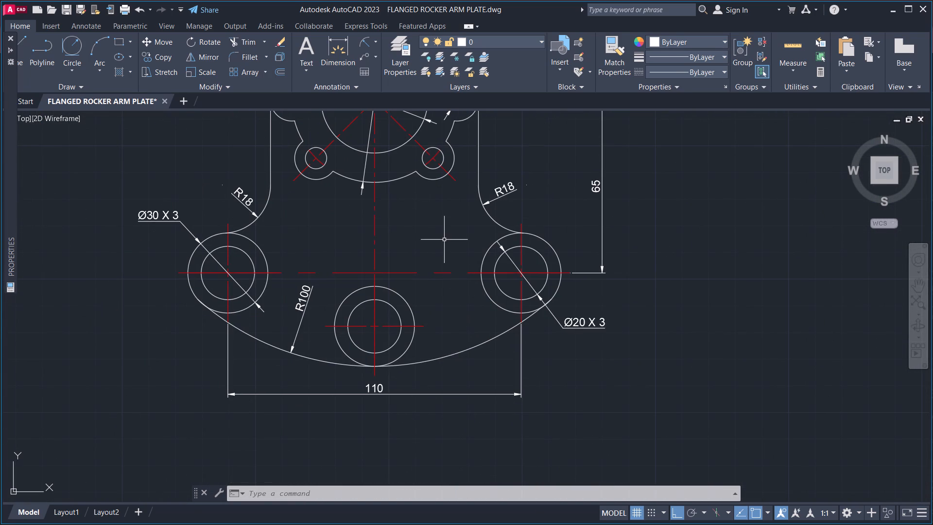
{"action": "middle_click_drag", "start_coordinate": [431, 239], "coordinate": [368, 216]}
{"action": "scroll", "coordinate": [364, 211], "scroll_direction": "down", "scroll_amount": 1}
{"action": "middle_click_drag", "start_coordinate": [363, 208], "coordinate": [368, 262]}
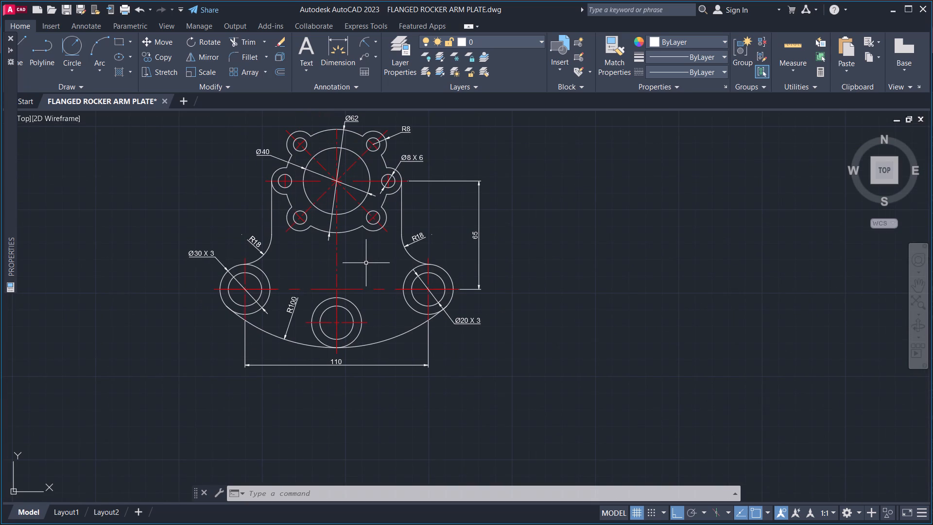
{"action": "middle_click_drag", "start_coordinate": [342, 272], "coordinate": [318, 306]}
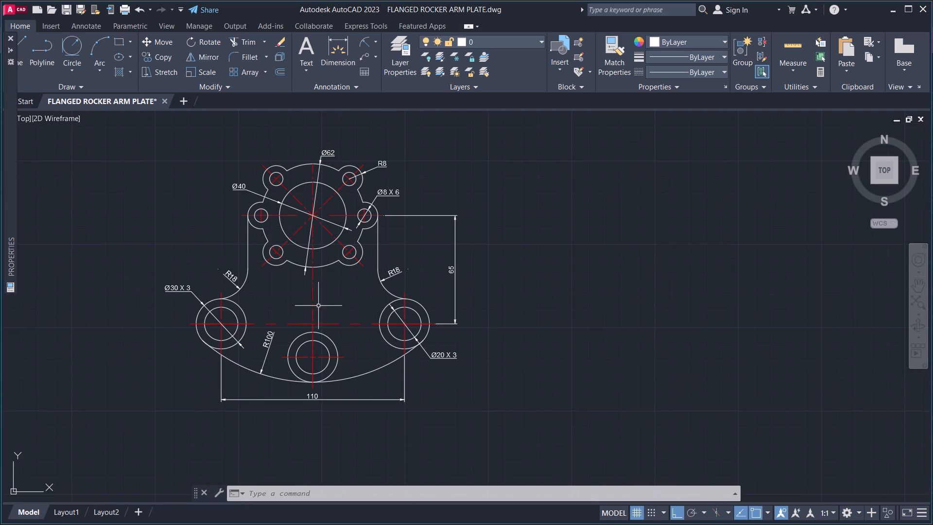
{"action": "middle_click_drag", "start_coordinate": [333, 253], "coordinate": [361, 248]}
{"action": "middle_click_drag", "start_coordinate": [377, 266], "coordinate": [396, 334]}
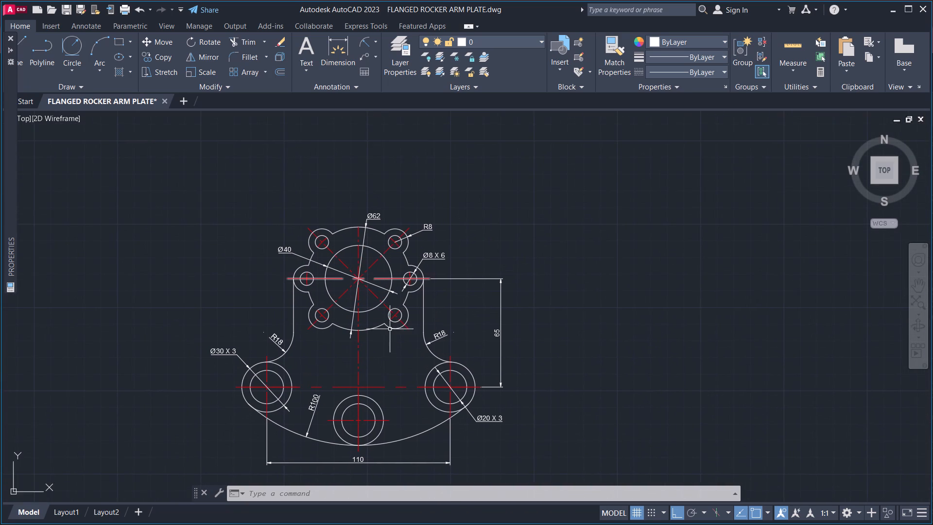
{"action": "middle_click_drag", "start_coordinate": [393, 340], "coordinate": [397, 266]}
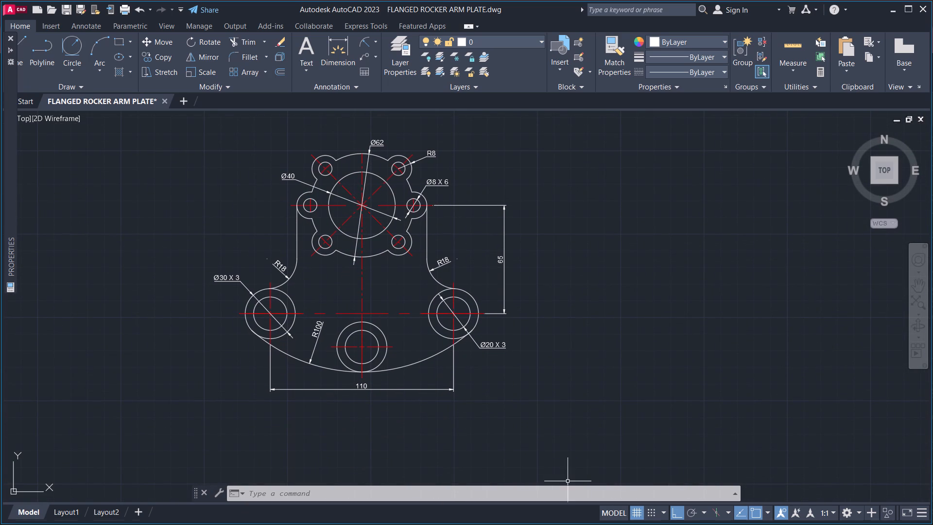
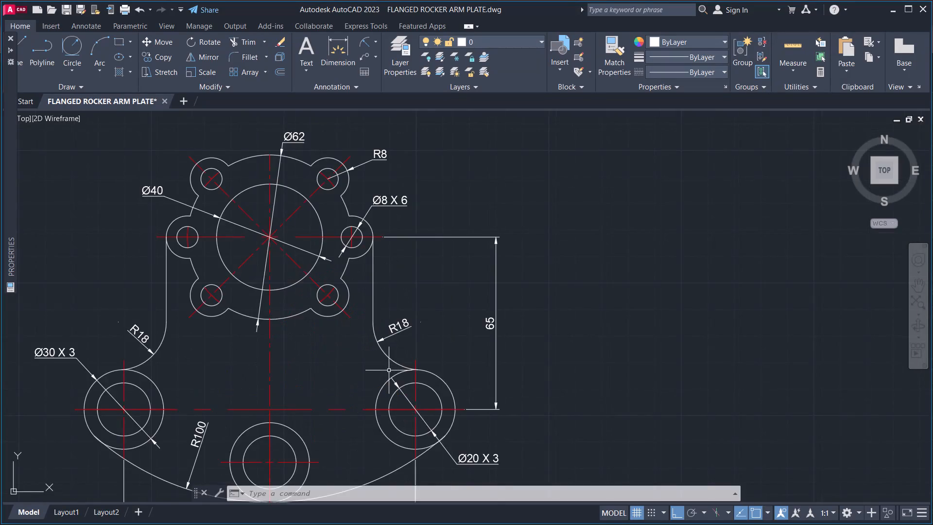
Examine the finished plate from the upper flange to the bottom arc, checking its dimensions, fillets, bosses and centrelines.
{"action": "middle_click_drag", "start_coordinate": [392, 363], "coordinate": [433, 263]}
{"action": "middle_click_drag", "start_coordinate": [428, 192], "coordinate": [412, 241]}
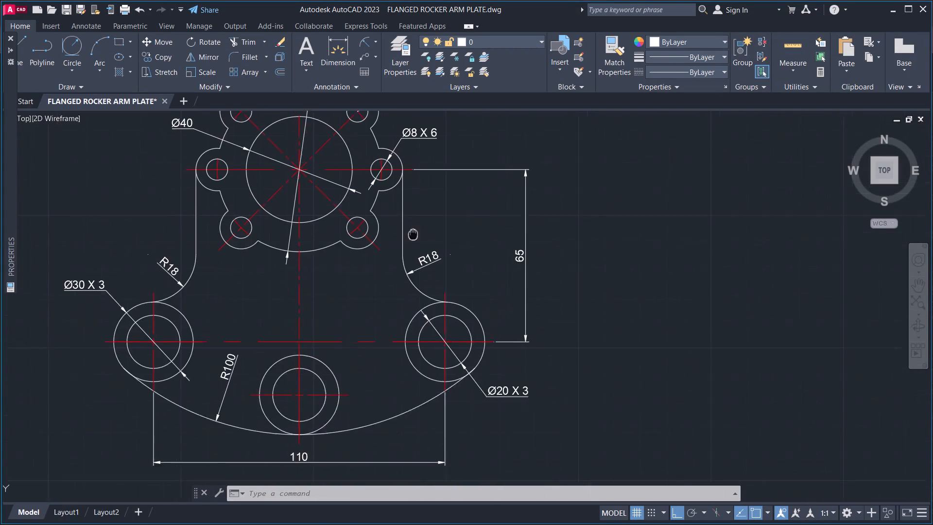
{"action": "middle_click_drag", "start_coordinate": [412, 241], "coordinate": [389, 314]}
{"action": "middle_click_drag", "start_coordinate": [391, 308], "coordinate": [463, 289]}
{"action": "middle_click_drag", "start_coordinate": [597, 360], "coordinate": [619, 321]}
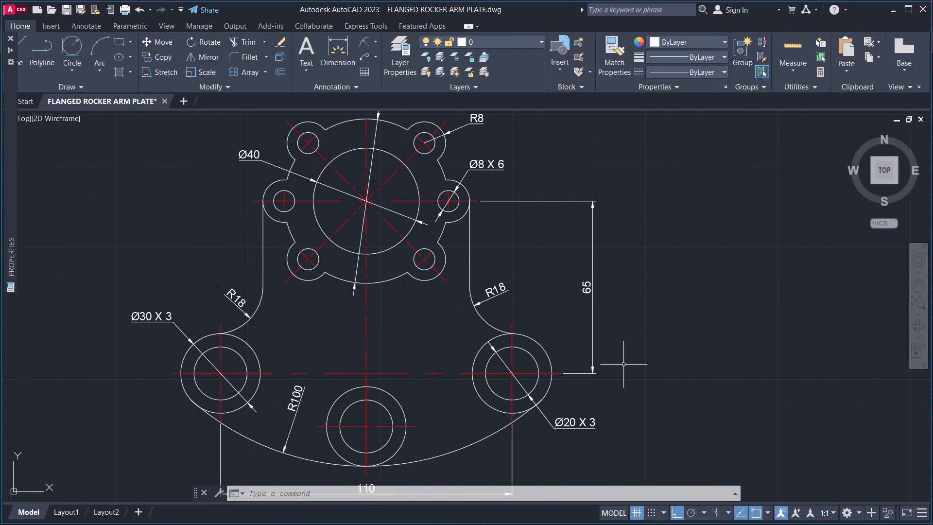
{"action": "middle_click_drag", "start_coordinate": [631, 347], "coordinate": [616, 355]}
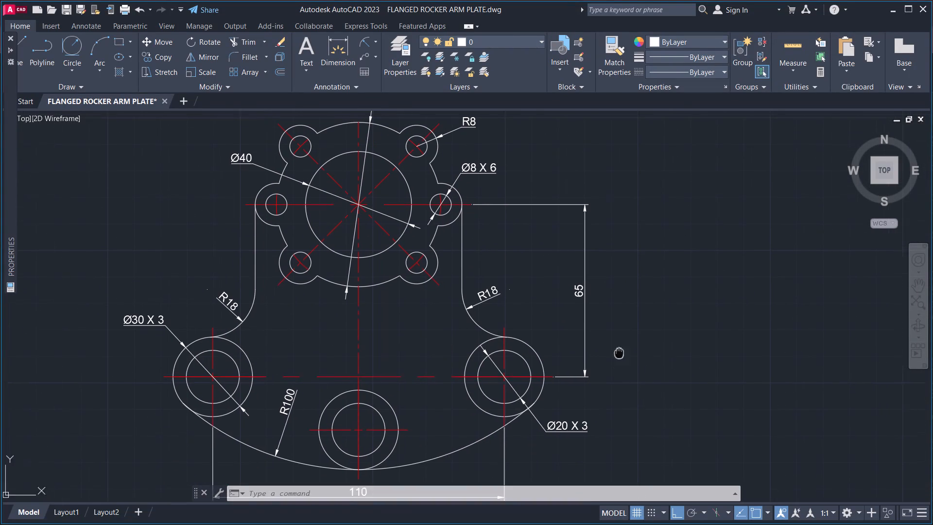
{"action": "middle_click_drag", "start_coordinate": [616, 355], "coordinate": [589, 372]}
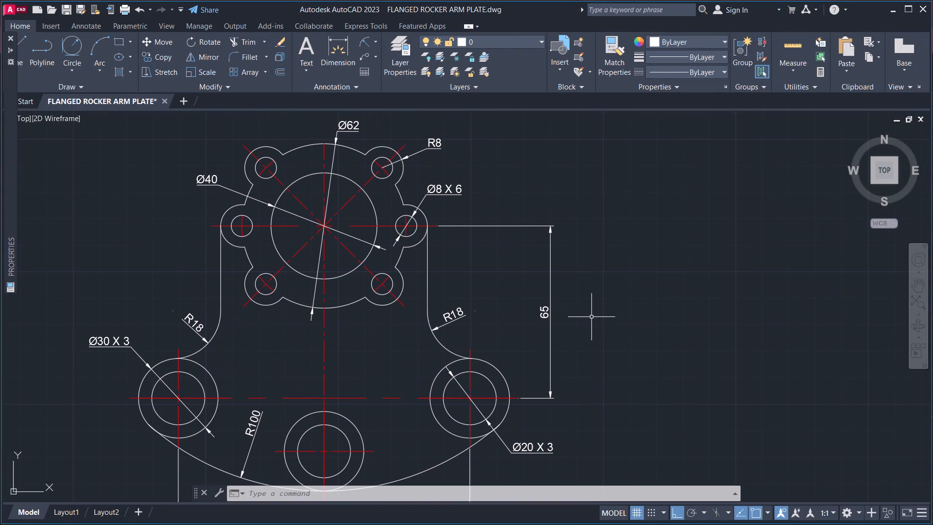
{"action": "middle_click_drag", "start_coordinate": [641, 331], "coordinate": [582, 290]}
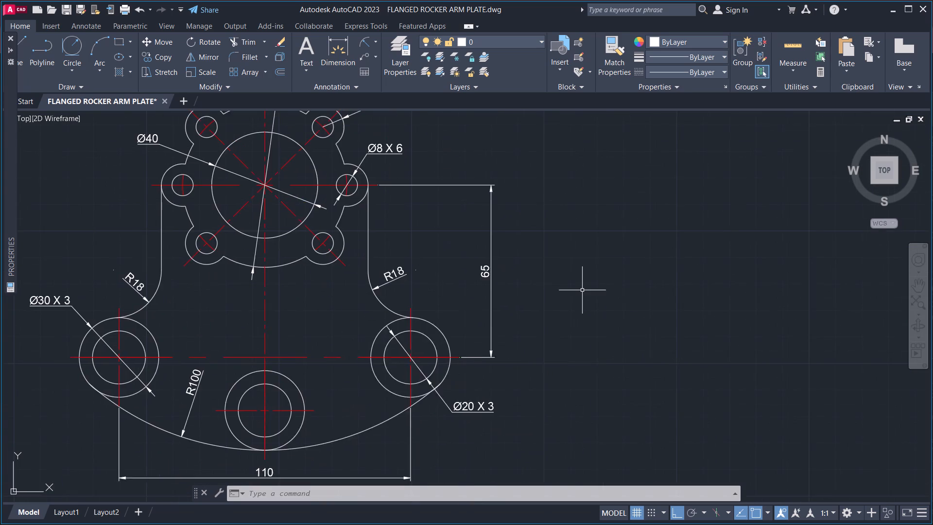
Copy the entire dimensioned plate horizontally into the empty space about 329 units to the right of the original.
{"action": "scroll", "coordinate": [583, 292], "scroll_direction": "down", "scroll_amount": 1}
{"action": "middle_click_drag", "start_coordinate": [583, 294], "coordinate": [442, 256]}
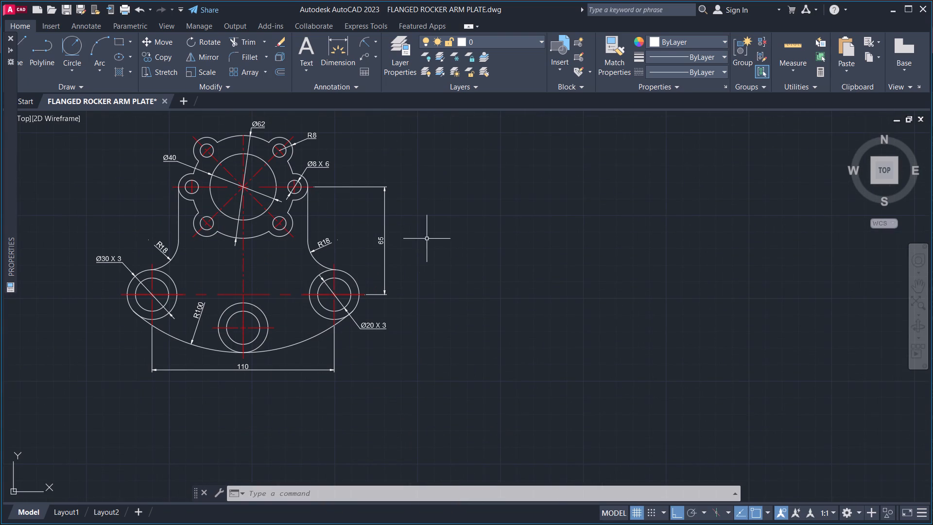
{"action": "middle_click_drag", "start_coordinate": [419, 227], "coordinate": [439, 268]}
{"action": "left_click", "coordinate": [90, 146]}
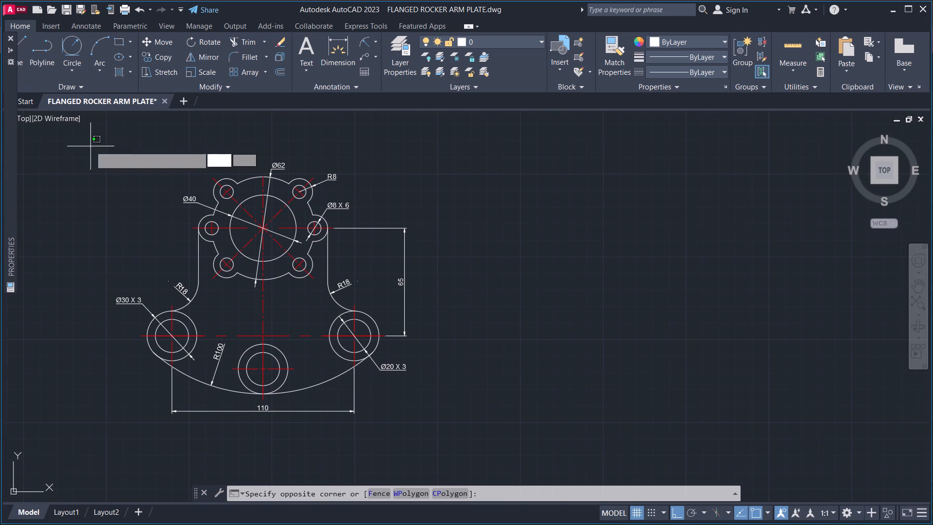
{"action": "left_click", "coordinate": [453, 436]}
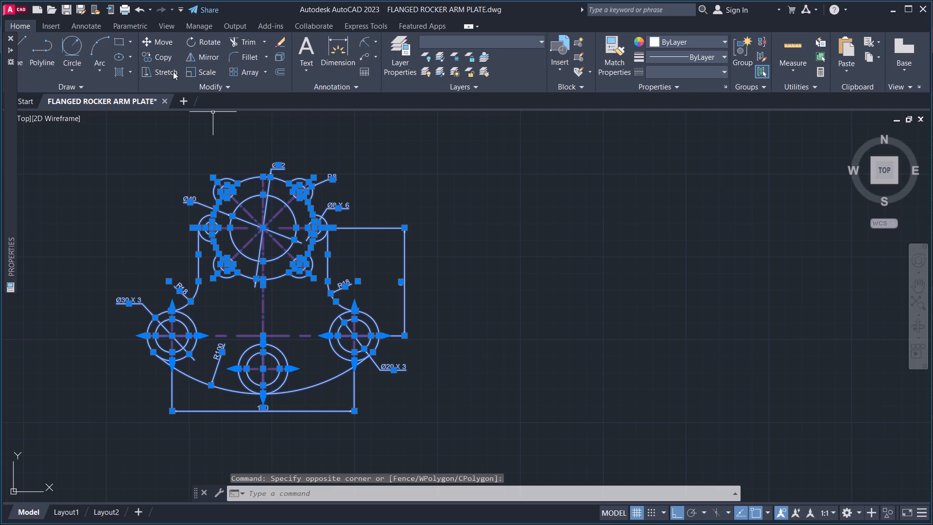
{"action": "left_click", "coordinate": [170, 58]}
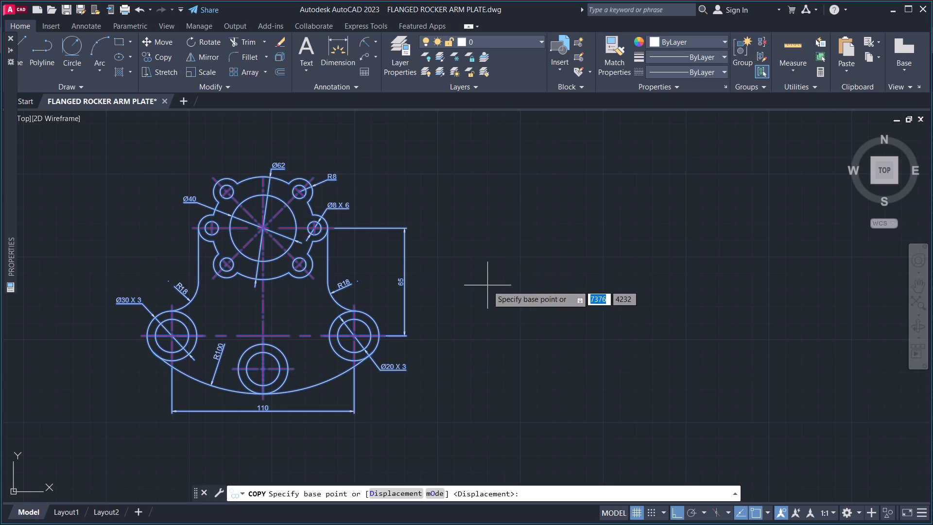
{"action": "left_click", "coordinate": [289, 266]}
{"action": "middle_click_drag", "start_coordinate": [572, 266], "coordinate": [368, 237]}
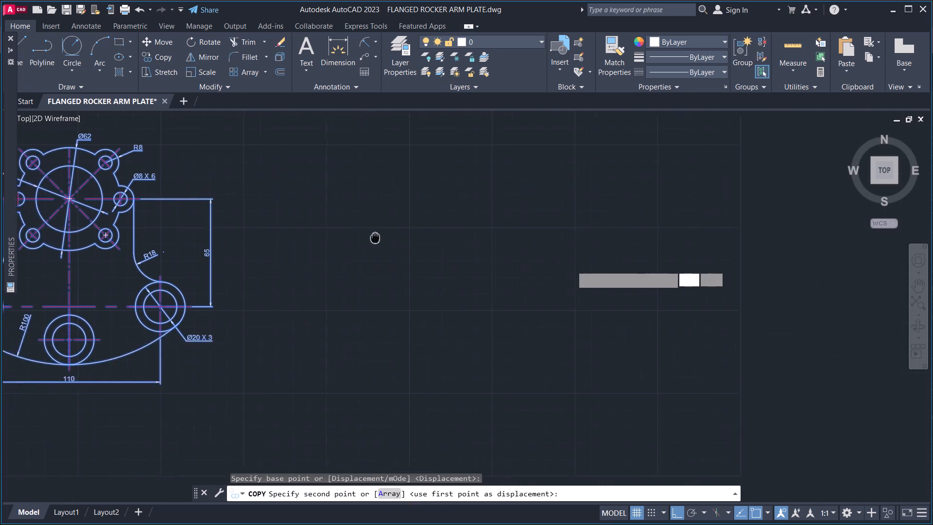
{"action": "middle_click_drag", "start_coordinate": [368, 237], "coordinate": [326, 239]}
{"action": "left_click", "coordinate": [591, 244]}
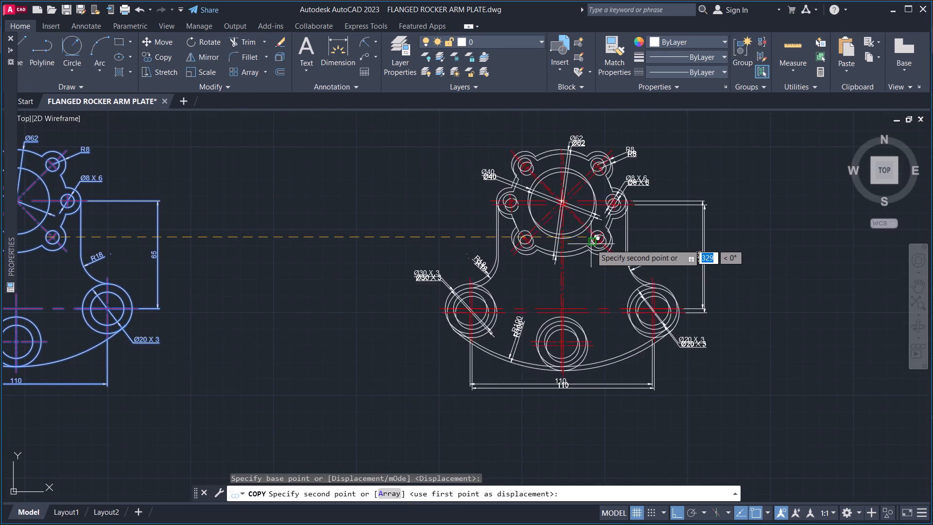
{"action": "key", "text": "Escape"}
Inspect the copied plate up close, examining the flange's holes, diagonal centrelines and dimensions, and the lower bosses.
{"action": "scroll", "coordinate": [581, 239], "scroll_direction": "up", "scroll_amount": 1}
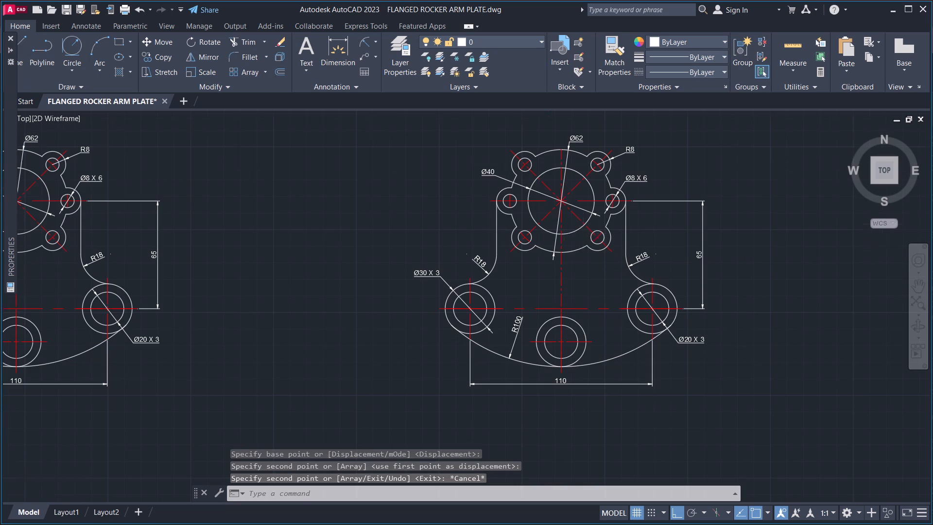
{"action": "scroll", "coordinate": [581, 239], "scroll_direction": "up", "scroll_amount": 1}
{"action": "middle_click_drag", "start_coordinate": [538, 214], "coordinate": [512, 300]}
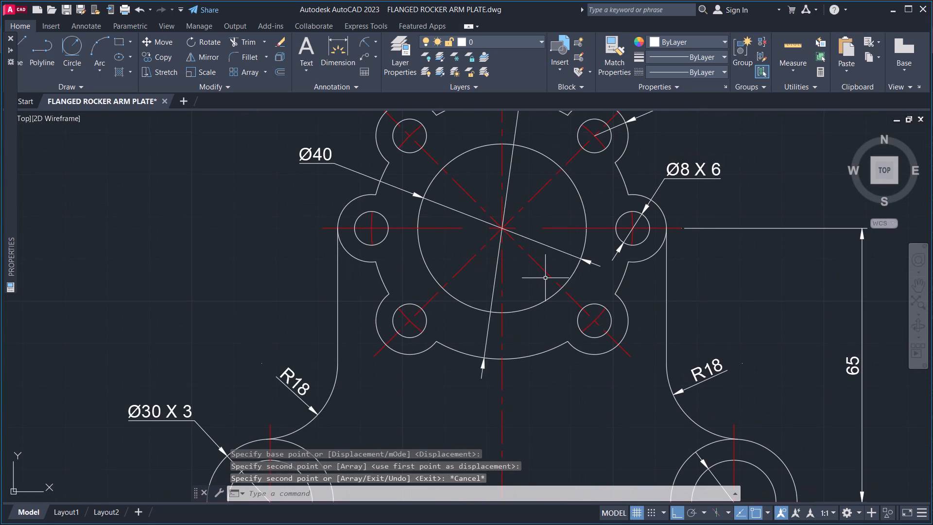
{"action": "left_click", "coordinate": [549, 275]}
{"action": "scroll", "coordinate": [518, 210], "scroll_direction": "down", "scroll_amount": 1}
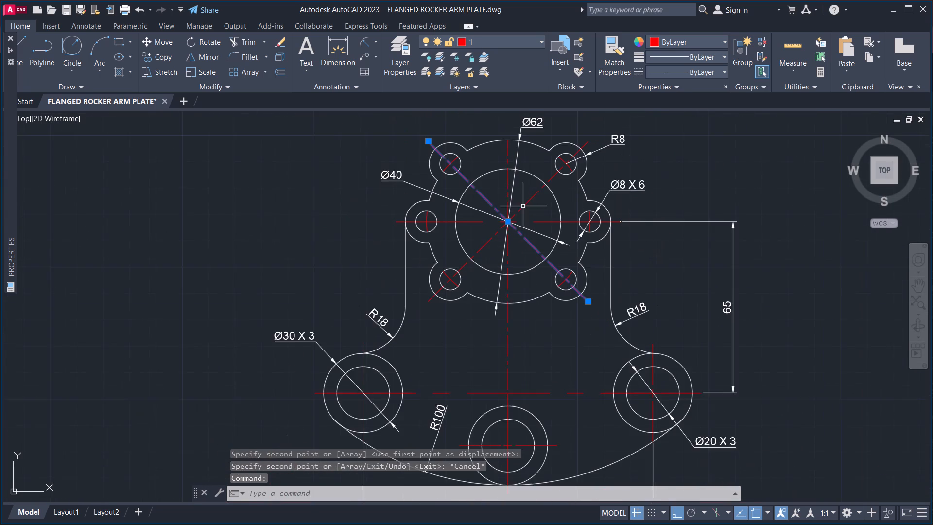
{"action": "middle_click_drag", "start_coordinate": [526, 201], "coordinate": [507, 283]}
{"action": "scroll", "coordinate": [515, 255], "scroll_direction": "up", "scroll_amount": 2}
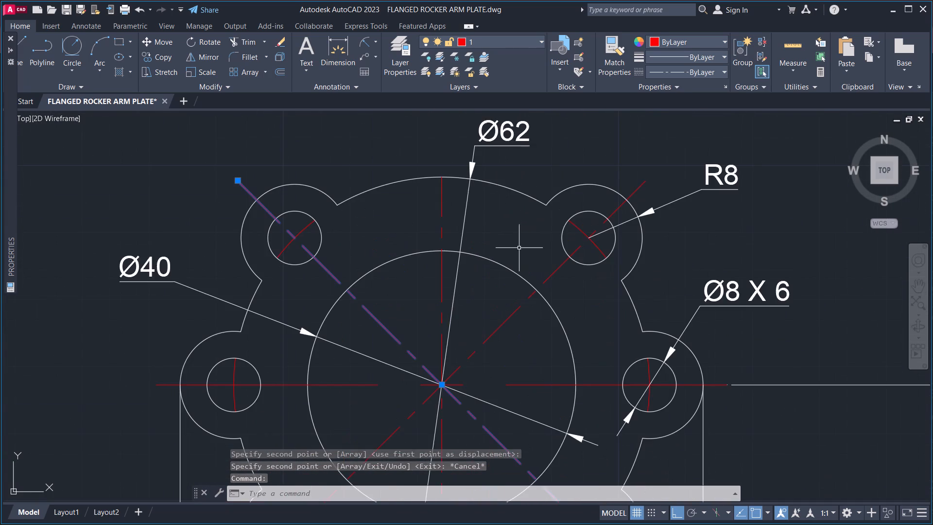
{"action": "scroll", "coordinate": [518, 249], "scroll_direction": "down", "scroll_amount": 2}
{"action": "middle_click_drag", "start_coordinate": [519, 303], "coordinate": [517, 262]}
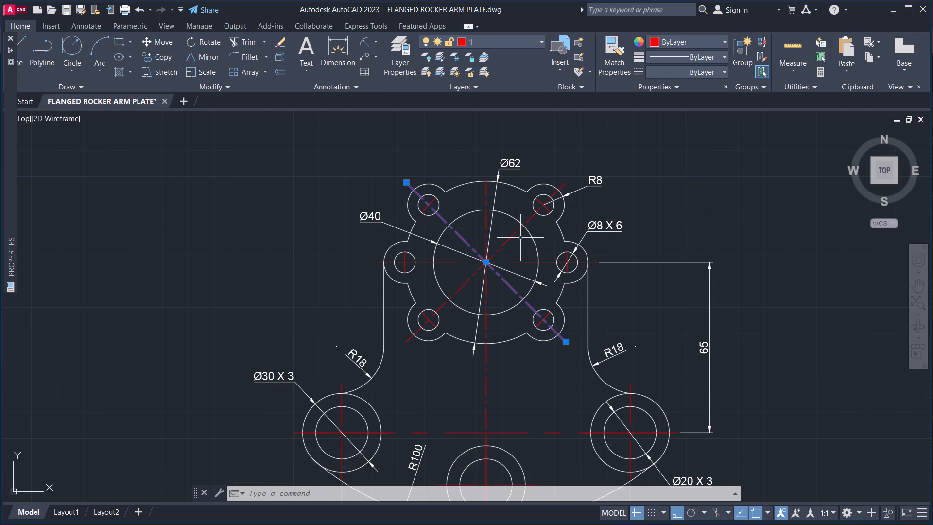
{"action": "key", "text": "Escape"}
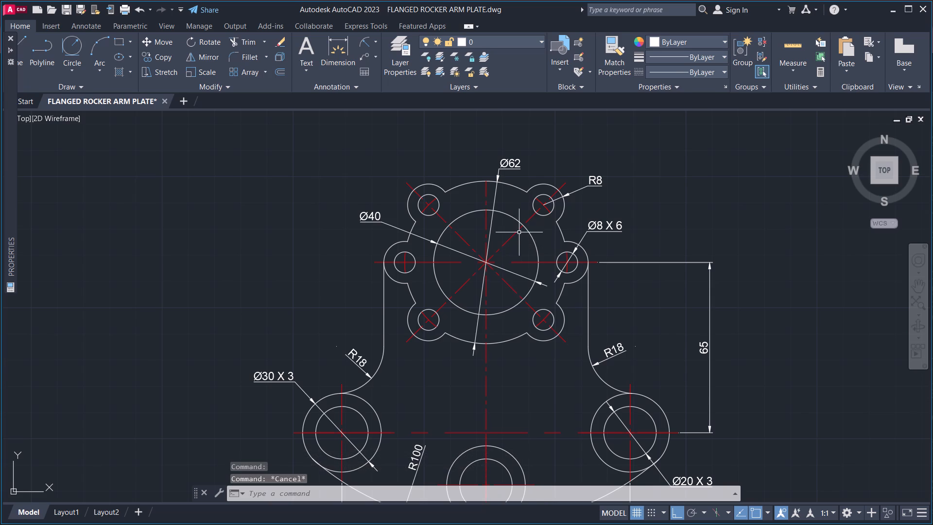
{"action": "middle_click_drag", "start_coordinate": [510, 199], "coordinate": [499, 177]}
{"action": "middle_click_drag", "start_coordinate": [512, 297], "coordinate": [510, 250]}
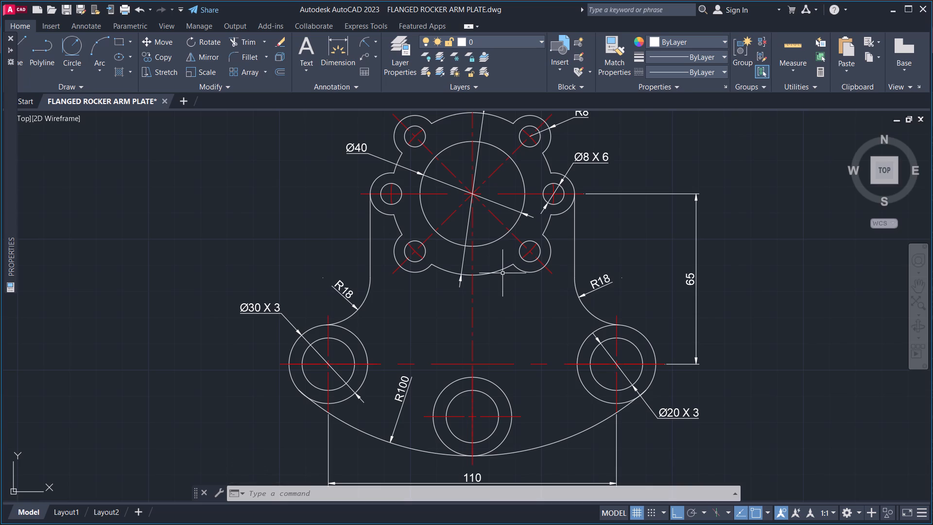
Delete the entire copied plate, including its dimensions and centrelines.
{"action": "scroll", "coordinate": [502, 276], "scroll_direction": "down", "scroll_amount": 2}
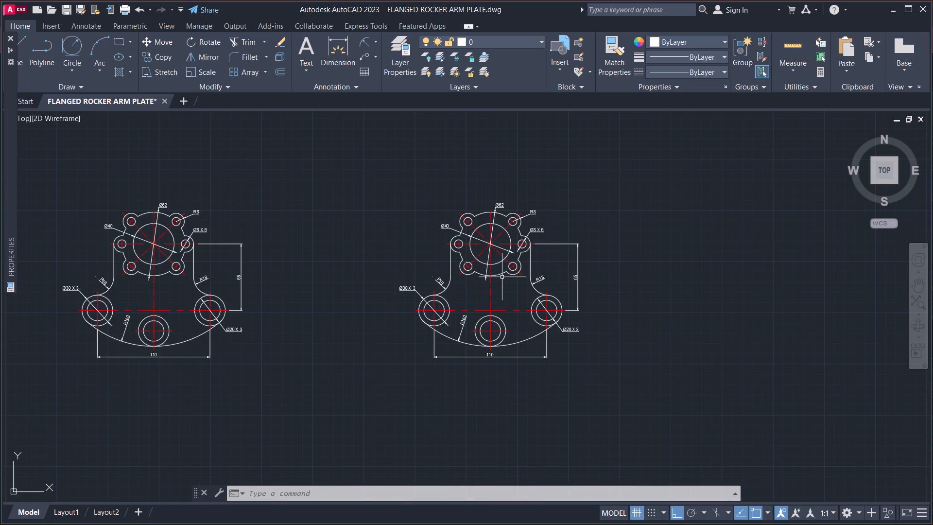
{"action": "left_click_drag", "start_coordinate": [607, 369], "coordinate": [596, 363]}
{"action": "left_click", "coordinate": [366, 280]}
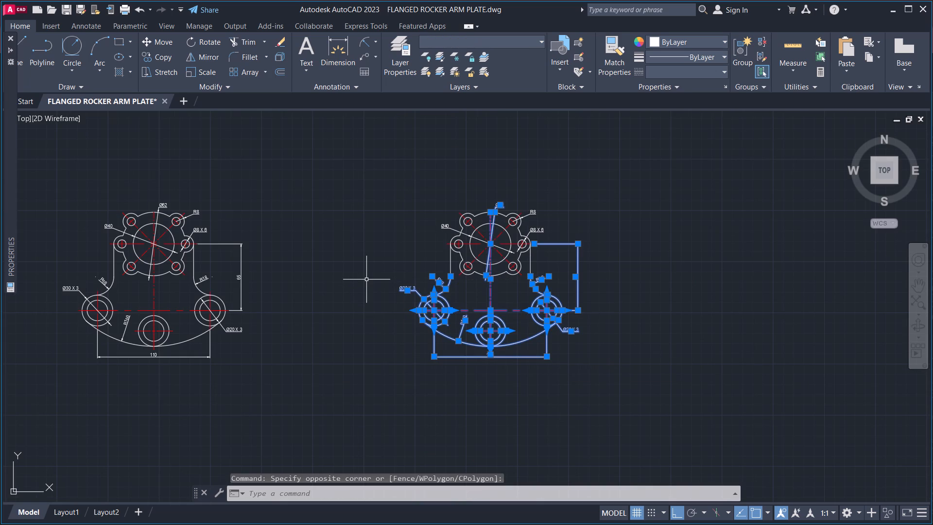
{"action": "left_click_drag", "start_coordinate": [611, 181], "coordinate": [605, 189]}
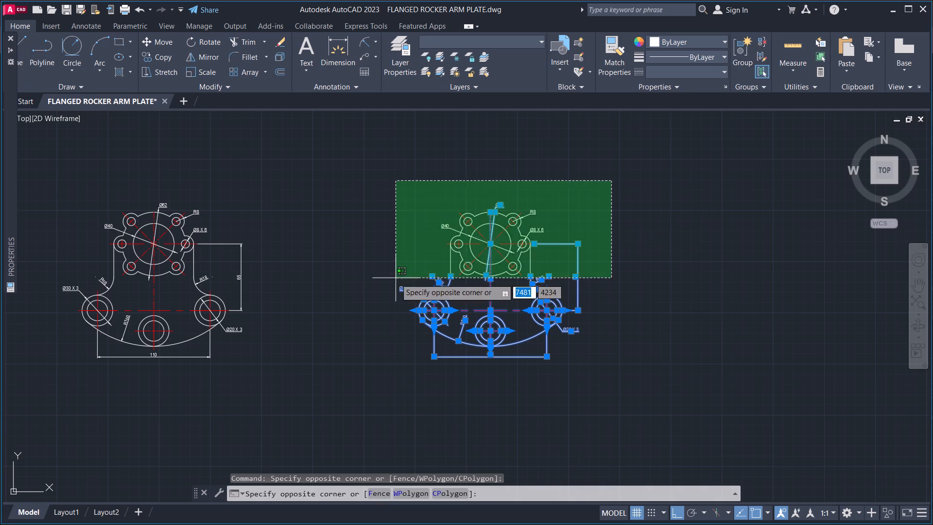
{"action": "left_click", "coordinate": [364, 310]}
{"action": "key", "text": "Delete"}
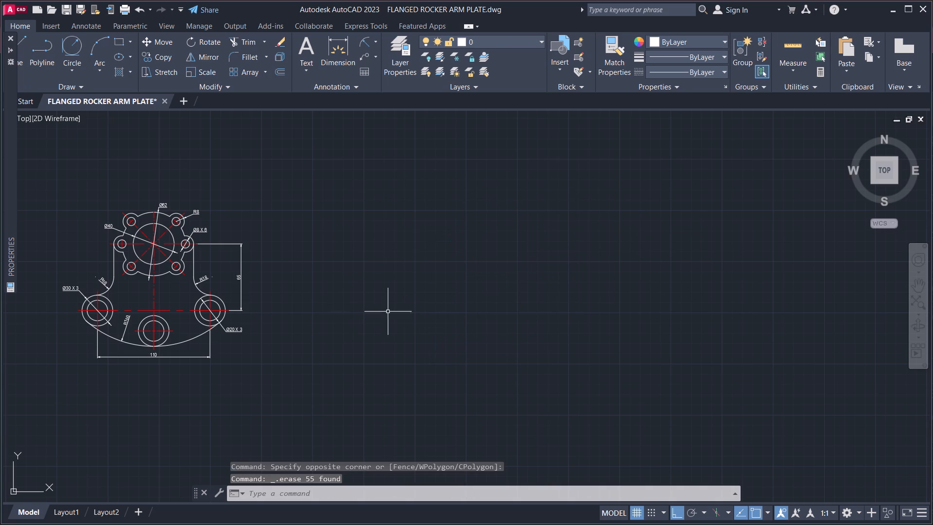
Move the flange's Ø40 circle with its horizontal and two diagonal centrelines straight right into the empty space beside the plate.
{"action": "scroll", "coordinate": [181, 256], "scroll_direction": "up", "scroll_amount": 3}
{"action": "middle_click_drag", "start_coordinate": [109, 277], "coordinate": [433, 322]}
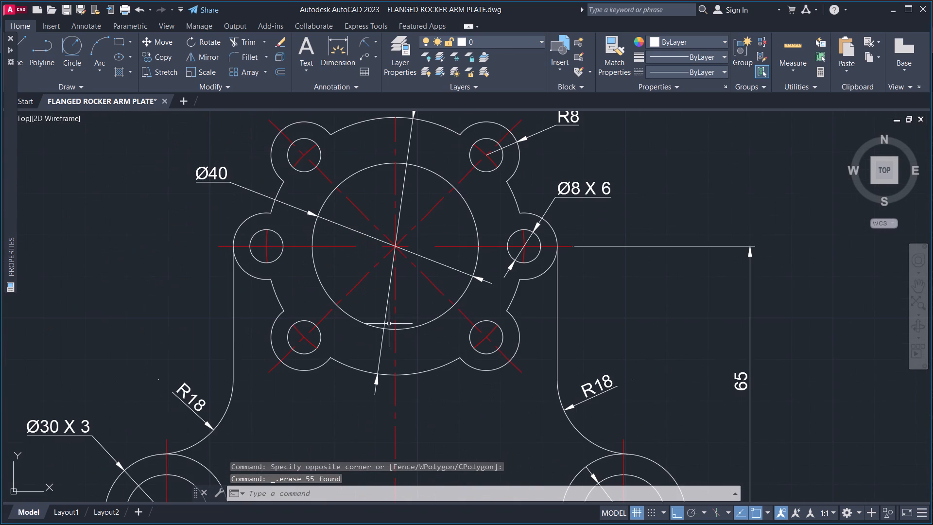
{"action": "left_click", "coordinate": [413, 328]}
{"action": "scroll", "coordinate": [392, 240], "scroll_direction": "up", "scroll_amount": 2}
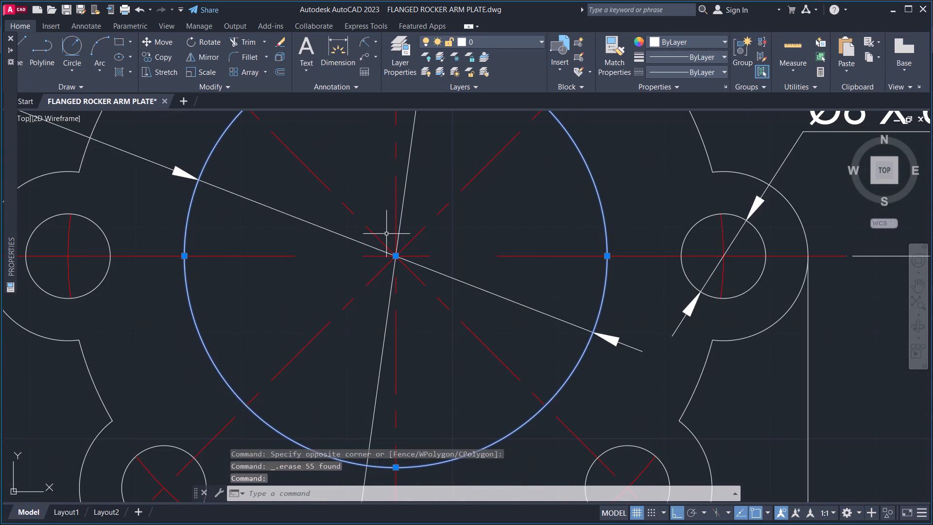
{"action": "left_click", "coordinate": [397, 216]}
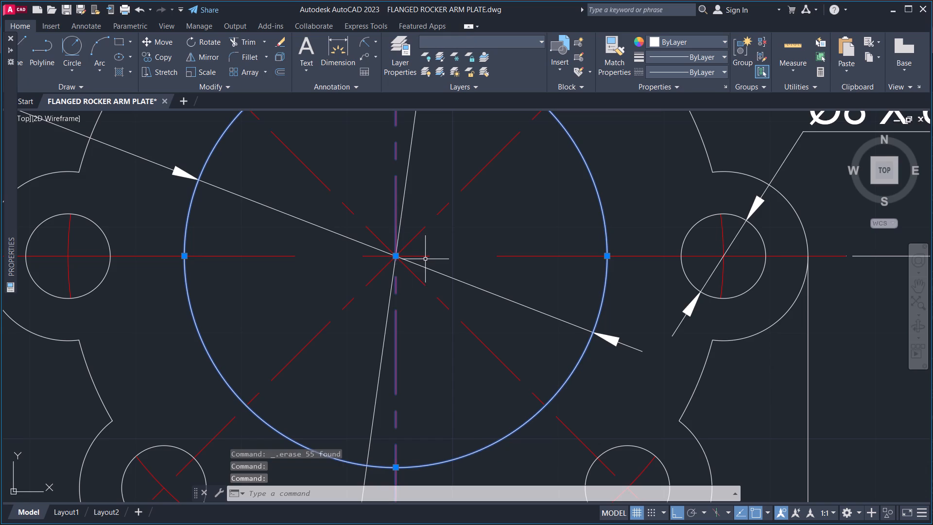
{"action": "left_click", "coordinate": [426, 255]}
{"action": "scroll", "coordinate": [449, 240], "scroll_direction": "down", "scroll_amount": 2}
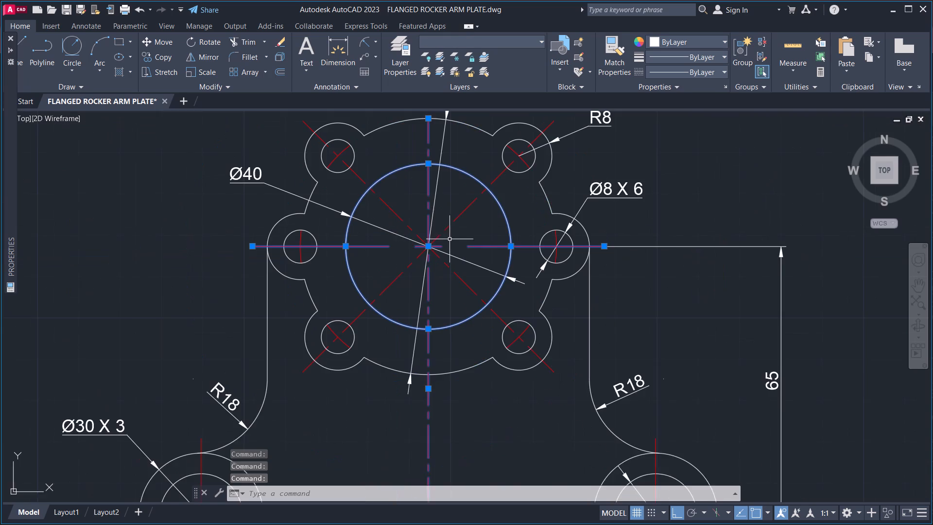
{"action": "middle_click_drag", "start_coordinate": [459, 235], "coordinate": [462, 269]}
{"action": "left_click", "coordinate": [460, 250]}
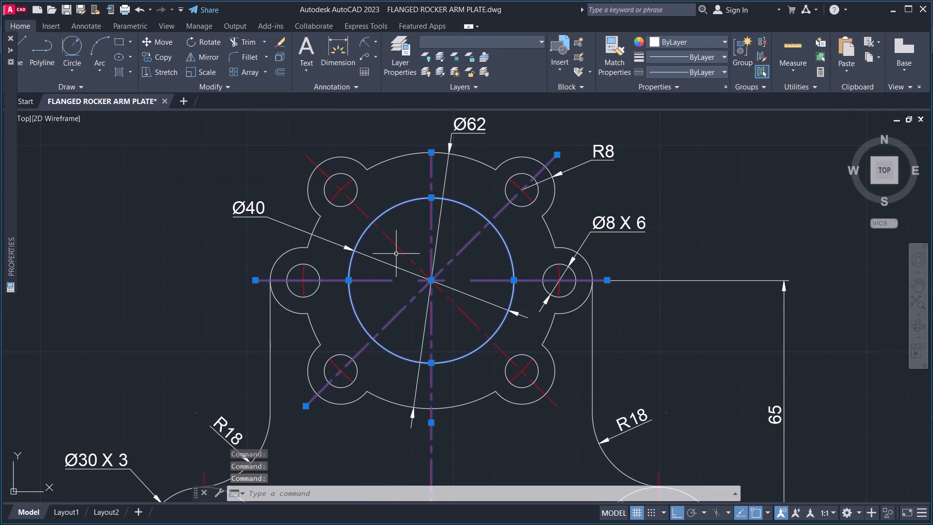
{"action": "left_click", "coordinate": [402, 250]}
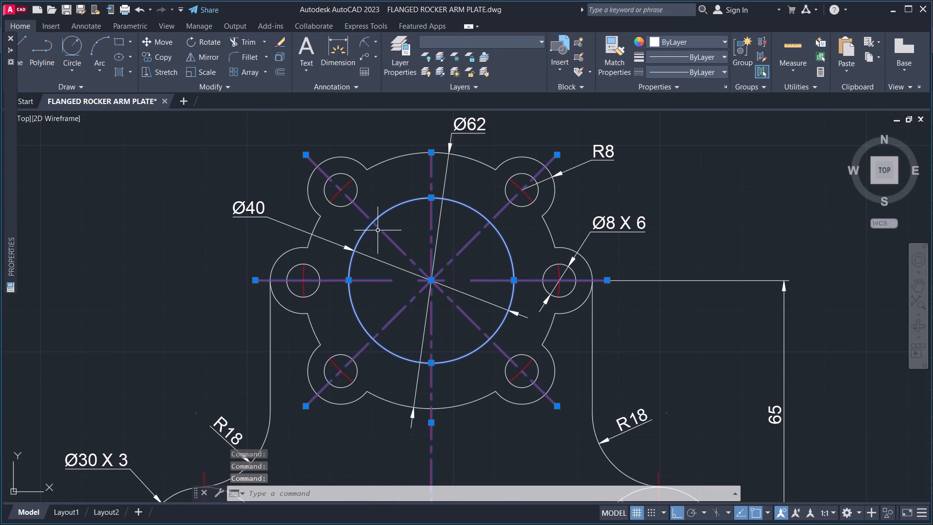
{"action": "scroll", "coordinate": [386, 225], "scroll_direction": "down", "scroll_amount": 1}
{"action": "key", "text": "c"}
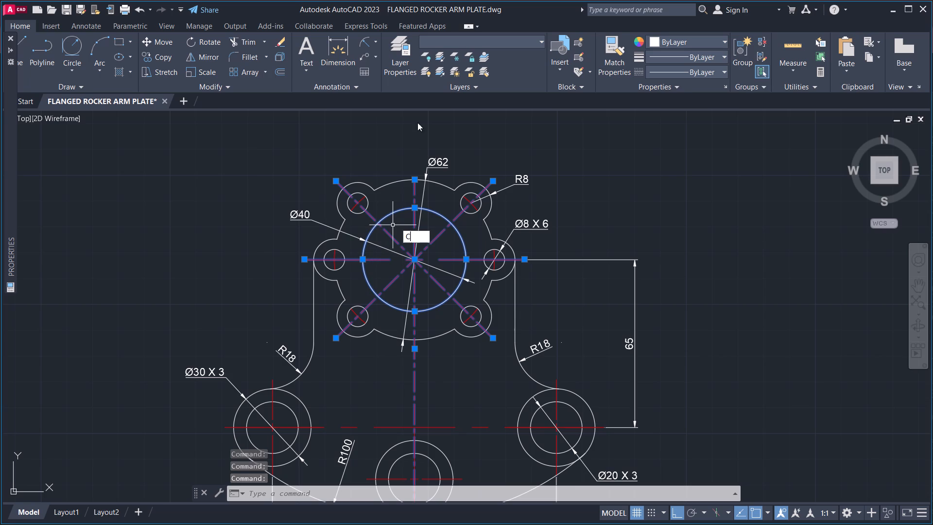
{"action": "left_click", "coordinate": [170, 60]}
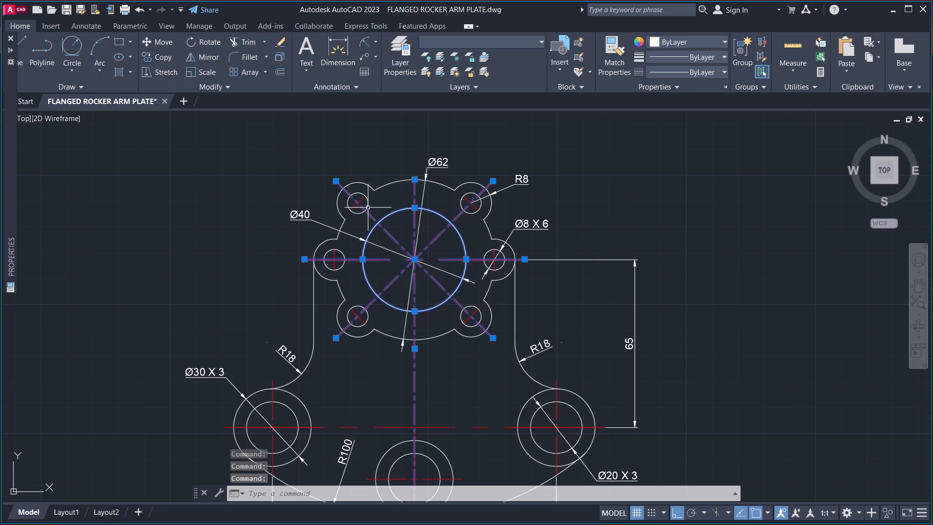
{"action": "left_click", "coordinate": [416, 257]}
{"action": "scroll", "coordinate": [621, 272], "scroll_direction": "down", "scroll_amount": 2}
{"action": "middle_click_drag", "start_coordinate": [666, 268], "coordinate": [291, 227]}
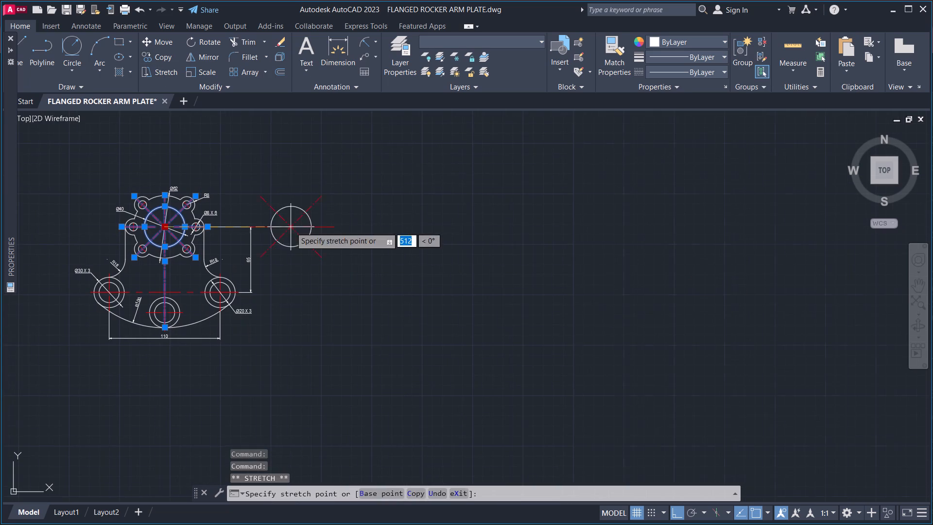
{"action": "left_click", "coordinate": [467, 227]}
{"action": "scroll", "coordinate": [468, 226], "scroll_direction": "up", "scroll_amount": 2}
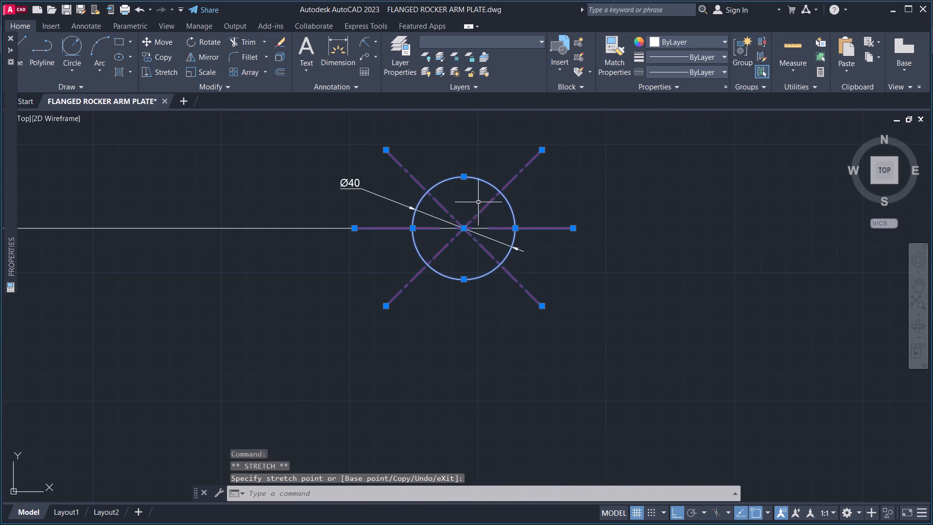
{"action": "key", "text": "Escape"}
Stretch the stray upper extension line origin of the 65 dimension back to the right edge of the flange's right lug.
{"action": "scroll", "coordinate": [383, 178], "scroll_direction": "down", "scroll_amount": 3}
{"action": "middle_click_drag", "start_coordinate": [460, 236], "coordinate": [494, 265]}
{"action": "scroll", "coordinate": [374, 226], "scroll_direction": "up", "scroll_amount": 2}
{"action": "middle_click_drag", "start_coordinate": [428, 237], "coordinate": [507, 250]}
{"action": "left_click_drag", "start_coordinate": [419, 240], "coordinate": [415, 227]}
{"action": "left_click", "coordinate": [392, 192]}
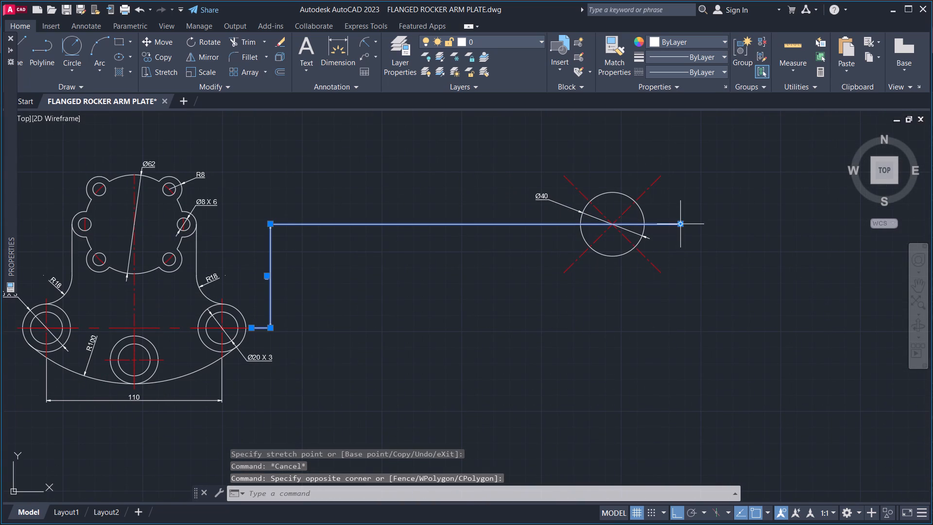
{"action": "left_click", "coordinate": [681, 225]}
{"action": "scroll", "coordinate": [185, 227], "scroll_direction": "up", "scroll_amount": 3}
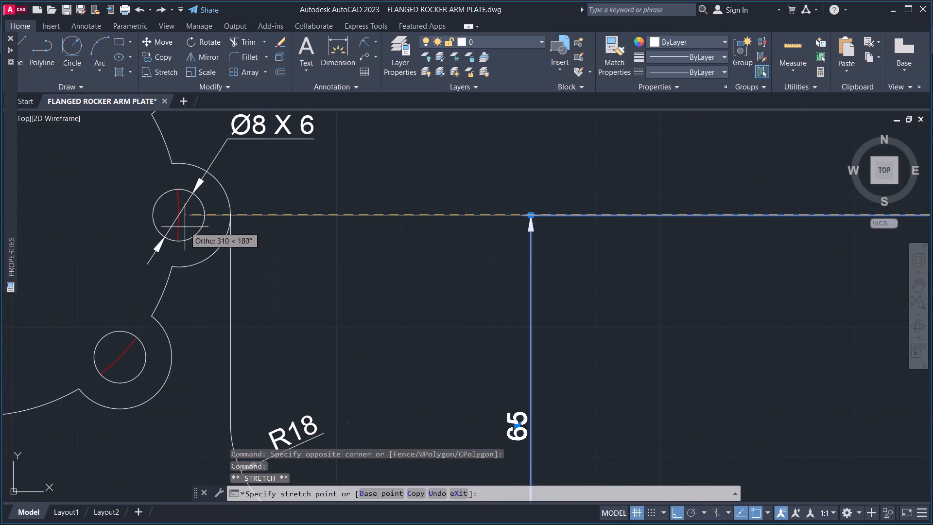
{"action": "left_click", "coordinate": [231, 217]}
{"action": "scroll", "coordinate": [333, 235], "scroll_direction": "down", "scroll_amount": 2}
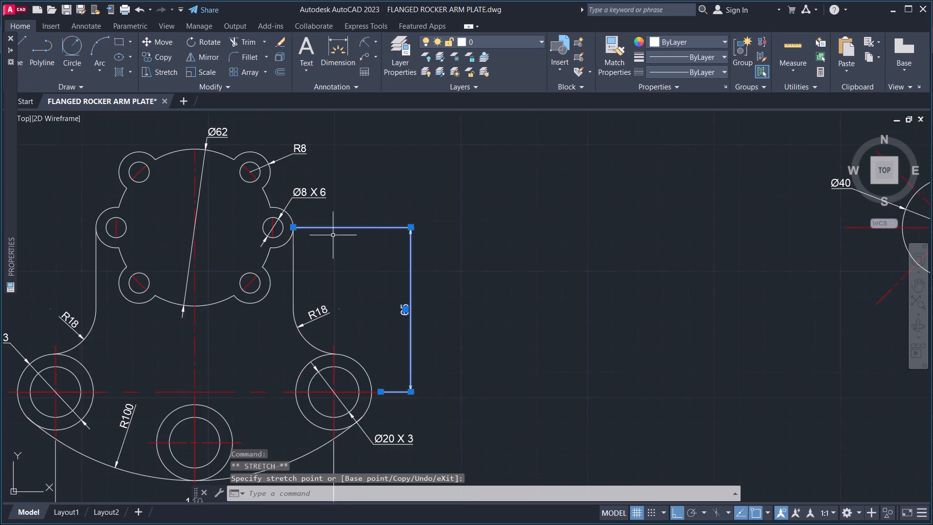
Undo the stretch of the 65 dimension and the move of the flange's Ø40 circle and centrelines beside the plate.
{"action": "middle_click_drag", "start_coordinate": [356, 251], "coordinate": [473, 270]}
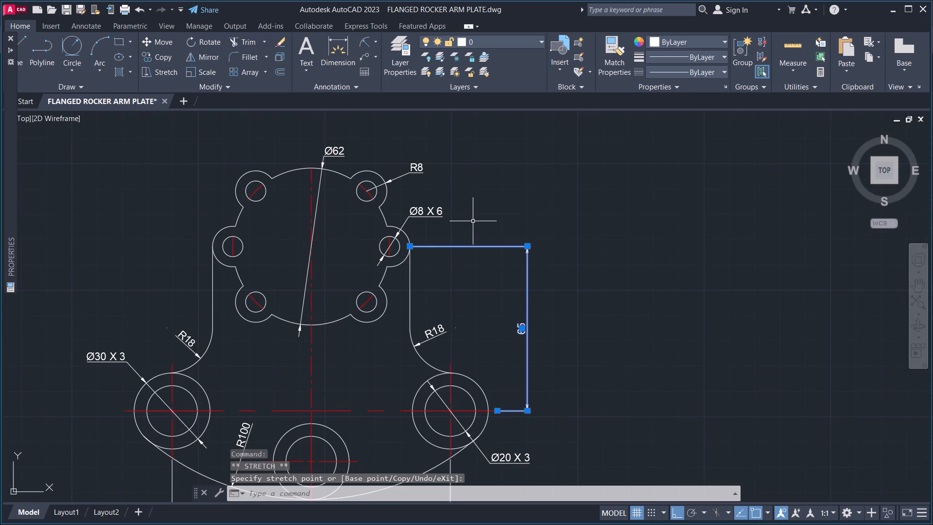
{"action": "key", "text": "Escape"}
{"action": "middle_click_drag", "start_coordinate": [432, 296], "coordinate": [351, 296]}
{"action": "scroll", "coordinate": [352, 287], "scroll_direction": "down", "scroll_amount": 4}
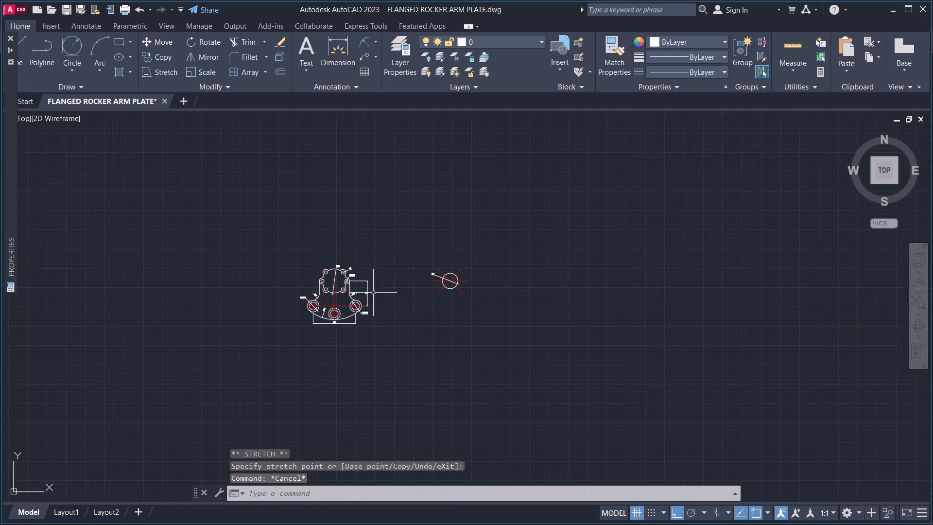
{"action": "middle_click_drag", "start_coordinate": [380, 294], "coordinate": [446, 289]}
{"action": "scroll", "coordinate": [406, 289], "scroll_direction": "up", "scroll_amount": 3}
{"action": "scroll", "coordinate": [407, 286], "scroll_direction": "down", "scroll_amount": 2}
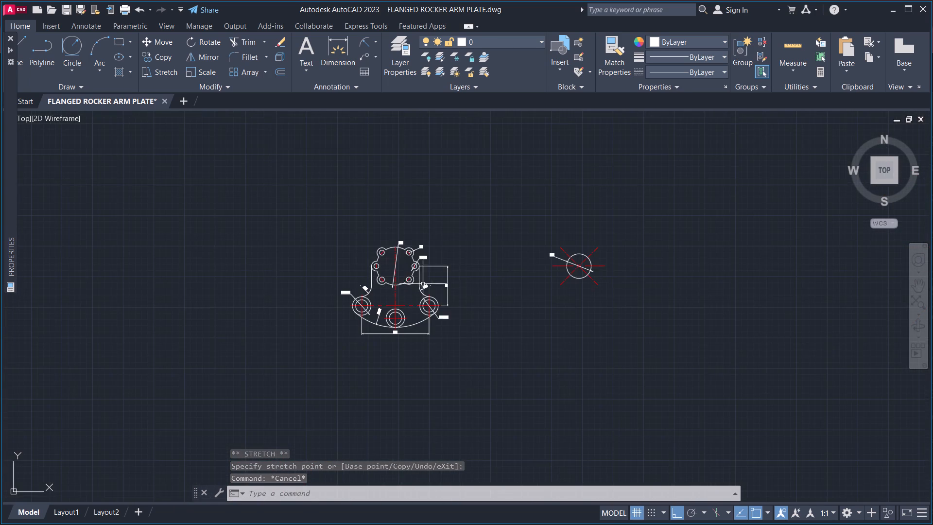
{"action": "middle_click_drag", "start_coordinate": [494, 301], "coordinate": [543, 309]}
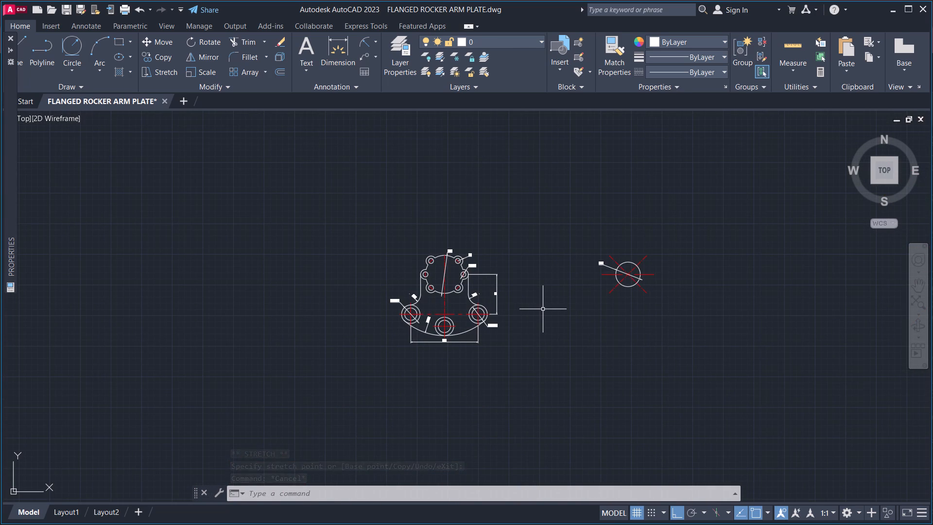
{"action": "key", "text": "ctrl+z"}
{"action": "key", "text": "ctrl+z"}
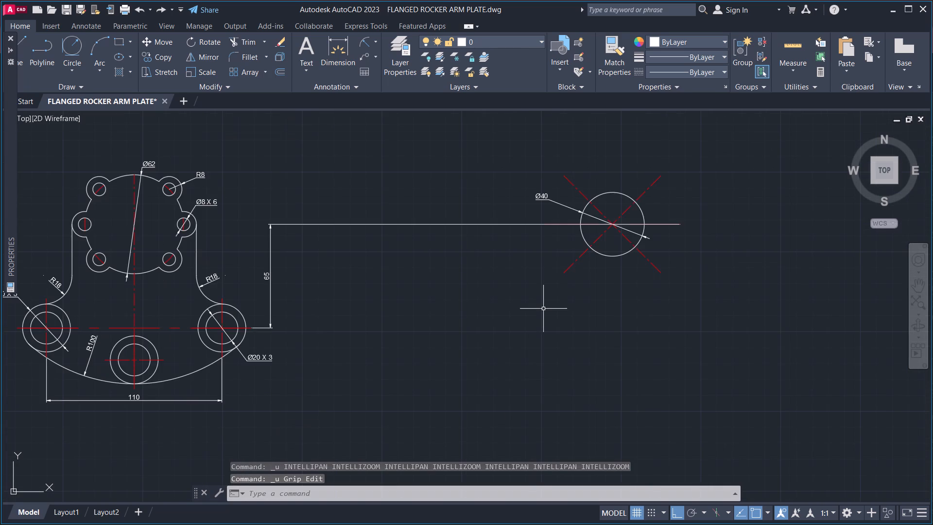
{"action": "key", "text": "ctrl+z"}
{"action": "key", "text": "ctrl+z"}
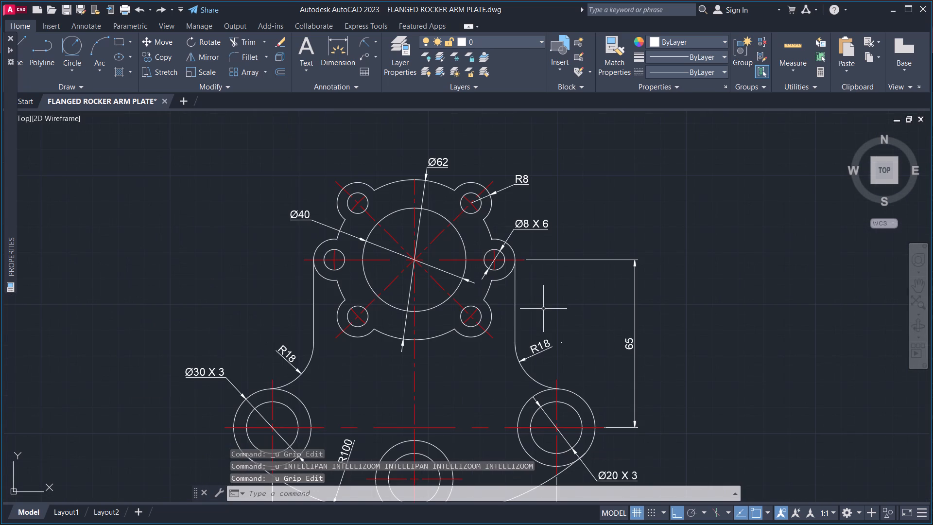
Save the drawing with the complete flanged rocker arm plate.
{"action": "scroll", "coordinate": [799, 259], "scroll_direction": "down", "scroll_amount": 2}
{"action": "middle_click_drag", "start_coordinate": [776, 306], "coordinate": [599, 318]}
{"action": "scroll", "coordinate": [553, 310], "scroll_direction": "up", "scroll_amount": 1}
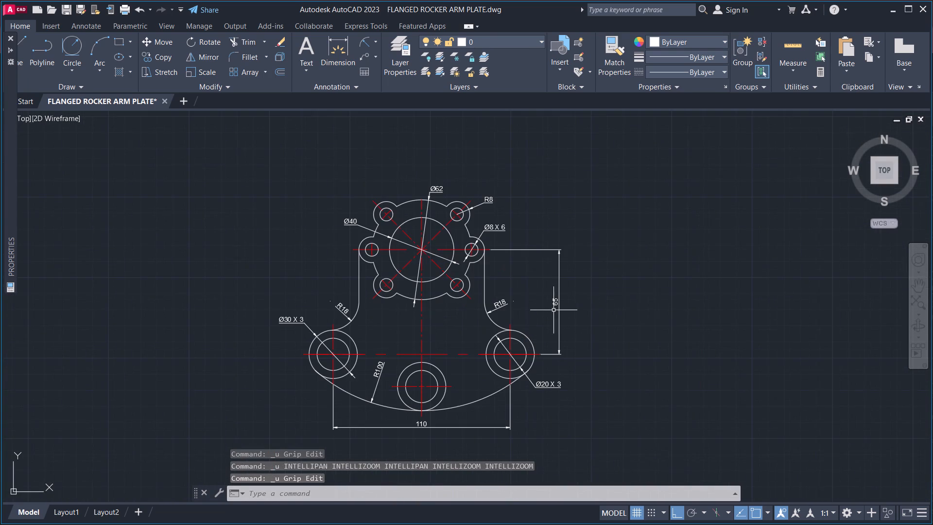
{"action": "key", "text": "ctrl+s"}
{"action": "key", "text": "ctrl+s"}
{"action": "key", "text": "ctrl+s"}
{"action": "key", "text": "ctrl+s"}
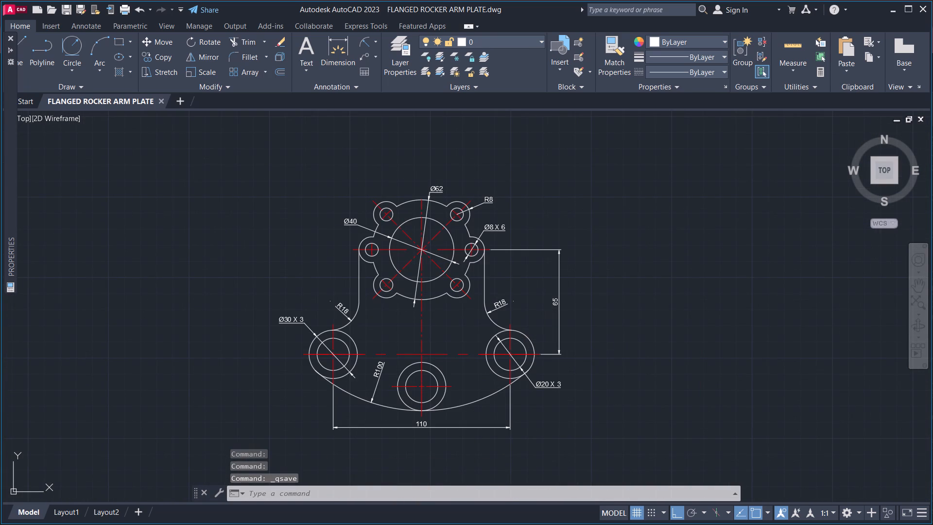
{"action": "key", "text": "ctrl+s"}
{"action": "key", "text": "ctrl+s"}
Copy the flange's Ø40 circle with its horizontal, vertical and two diagonal centrelines from its centre about 447 units straight to the right.
{"action": "scroll", "coordinate": [423, 256], "scroll_direction": "up", "scroll_amount": 2}
{"action": "scroll", "coordinate": [438, 262], "scroll_direction": "down", "scroll_amount": 2}
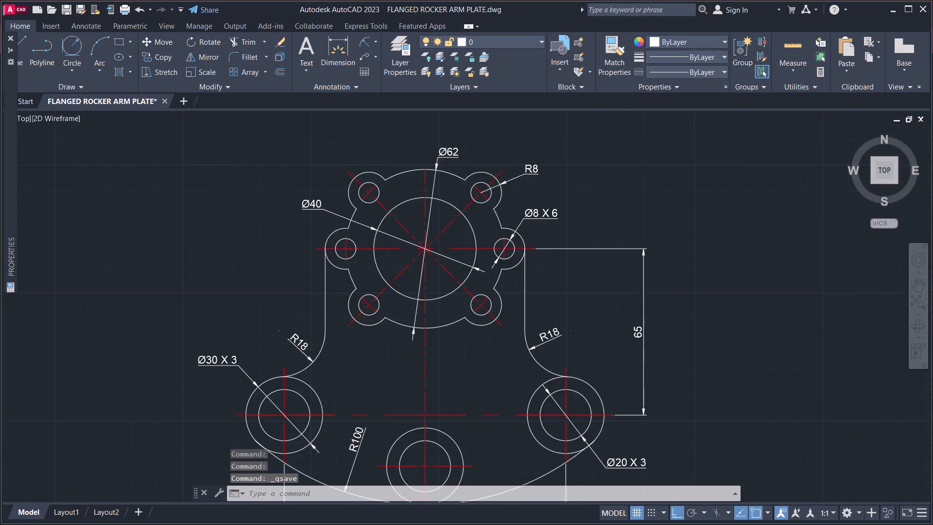
{"action": "middle_click_drag", "start_coordinate": [391, 216], "coordinate": [383, 211]}
{"action": "scroll", "coordinate": [413, 247], "scroll_direction": "up", "scroll_amount": 3}
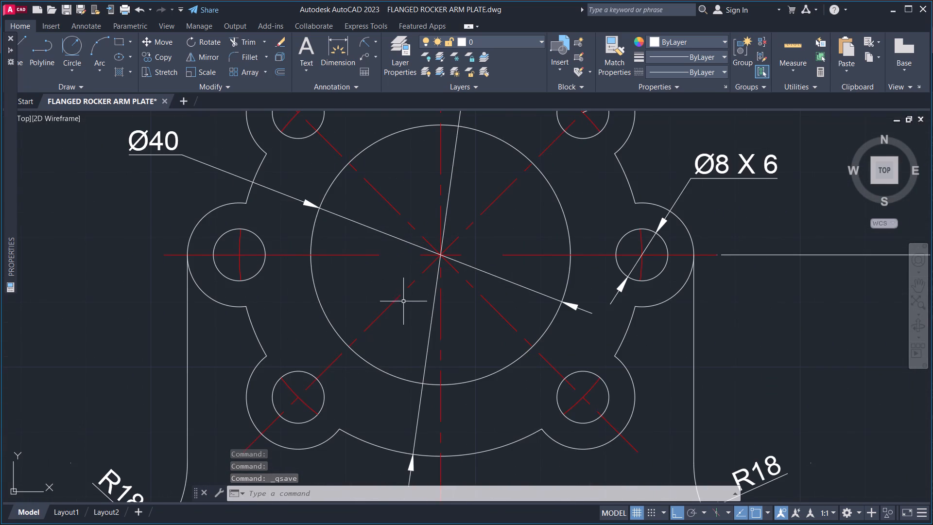
{"action": "left_click_drag", "start_coordinate": [403, 301], "coordinate": [401, 297]}
{"action": "left_click", "coordinate": [372, 276]}
{"action": "left_click", "coordinate": [369, 273]}
{"action": "left_click", "coordinate": [354, 248]}
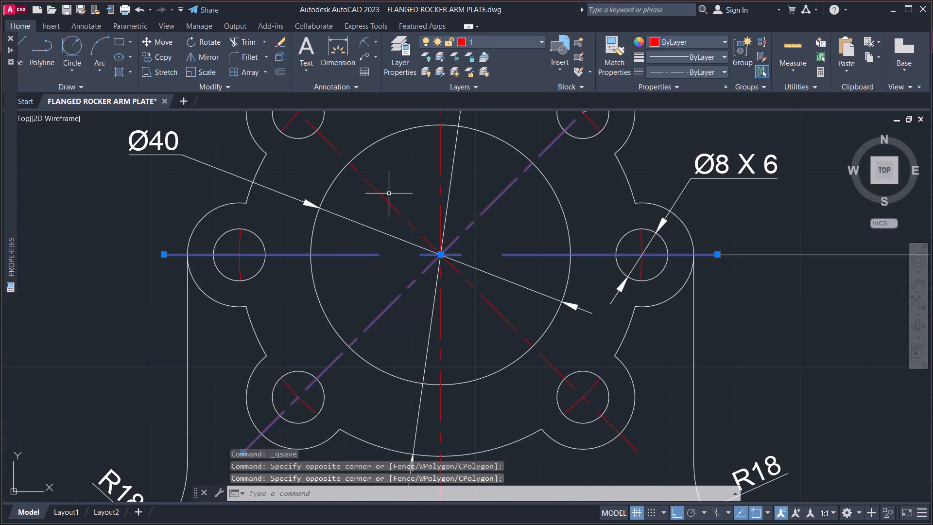
{"action": "left_click", "coordinate": [389, 193]}
{"action": "left_click", "coordinate": [381, 204]}
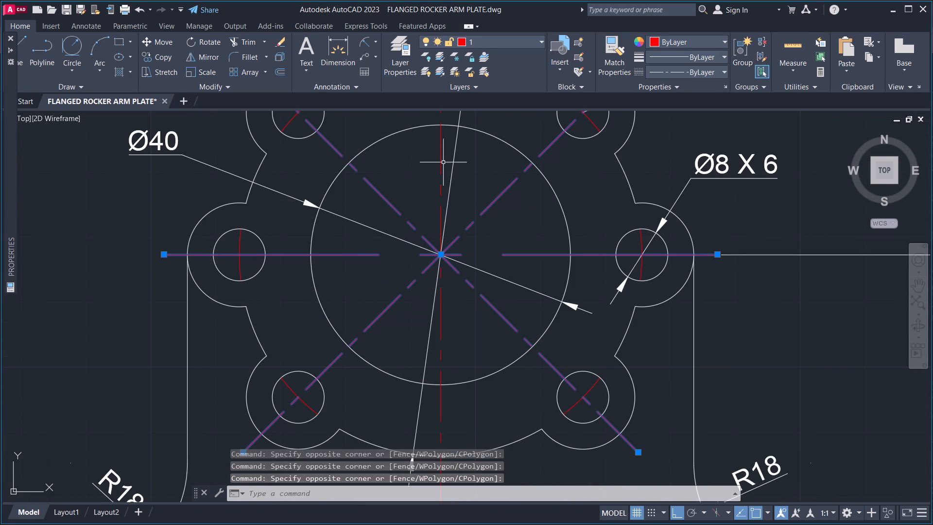
{"action": "left_click", "coordinate": [440, 160]}
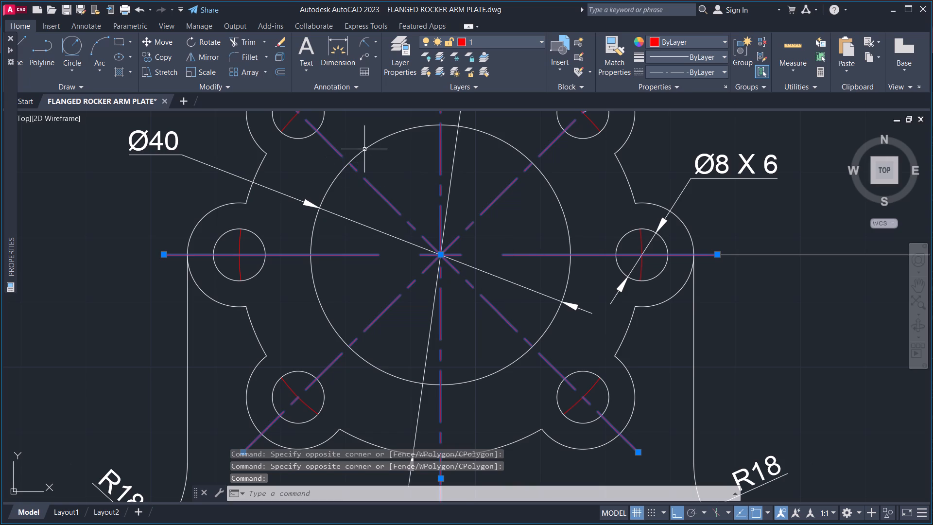
{"action": "left_click_drag", "start_coordinate": [368, 153], "coordinate": [368, 147]}
{"action": "left_click", "coordinate": [362, 128]}
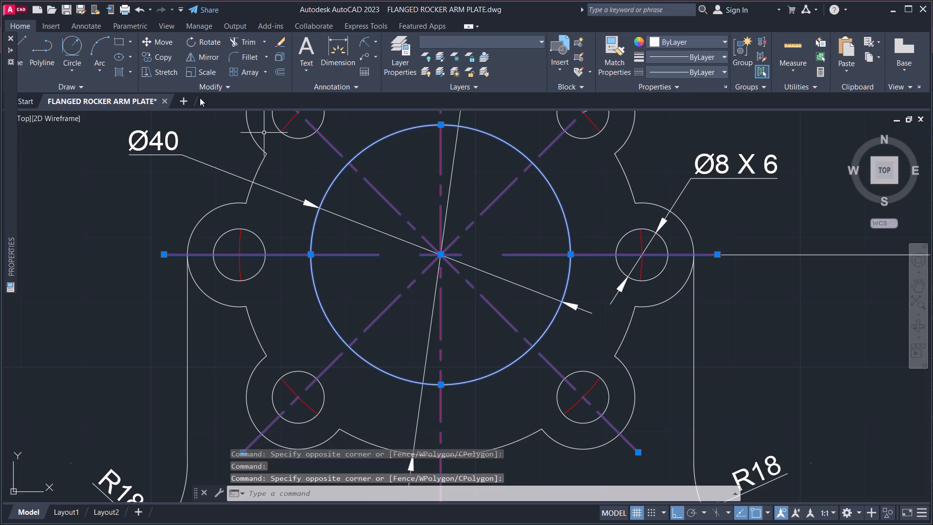
{"action": "left_click", "coordinate": [165, 59]}
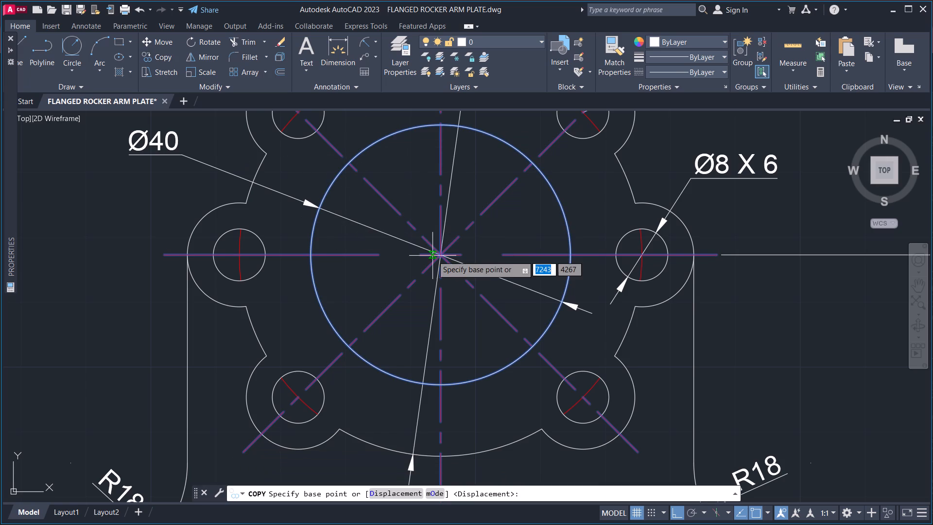
{"action": "left_click", "coordinate": [442, 253]}
{"action": "scroll", "coordinate": [448, 247], "scroll_direction": "down", "scroll_amount": 3}
{"action": "middle_click_drag", "start_coordinate": [498, 253], "coordinate": [169, 199]}
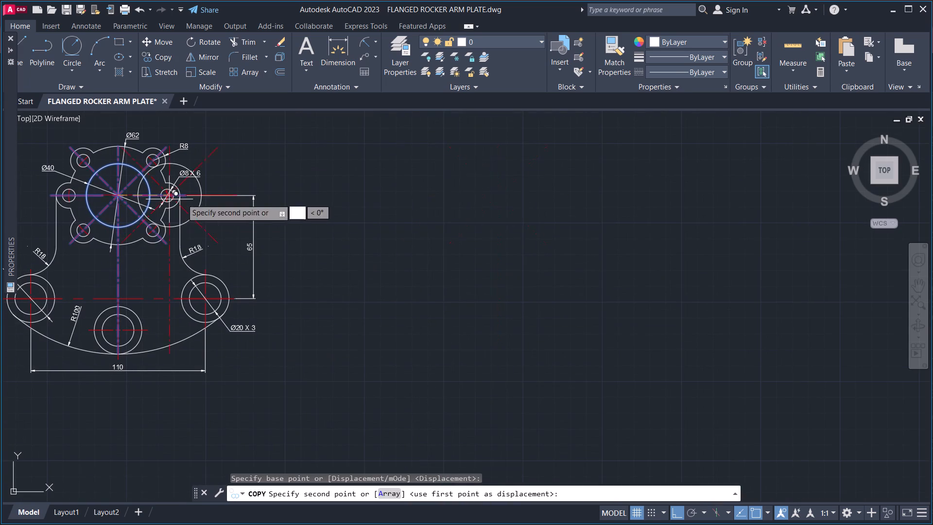
{"action": "middle_click_drag", "start_coordinate": [690, 225], "coordinate": [356, 239]}
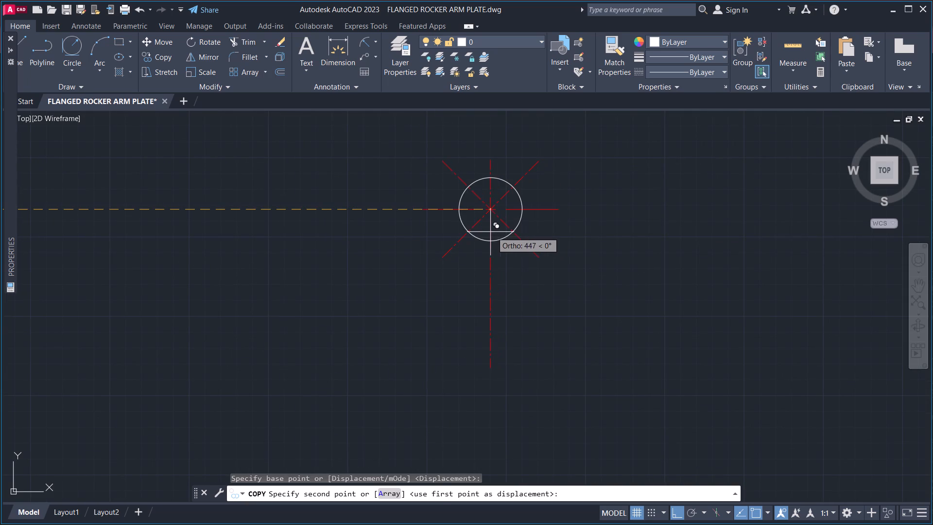
{"action": "left_click", "coordinate": [490, 232]}
{"action": "key", "text": "Escape"}
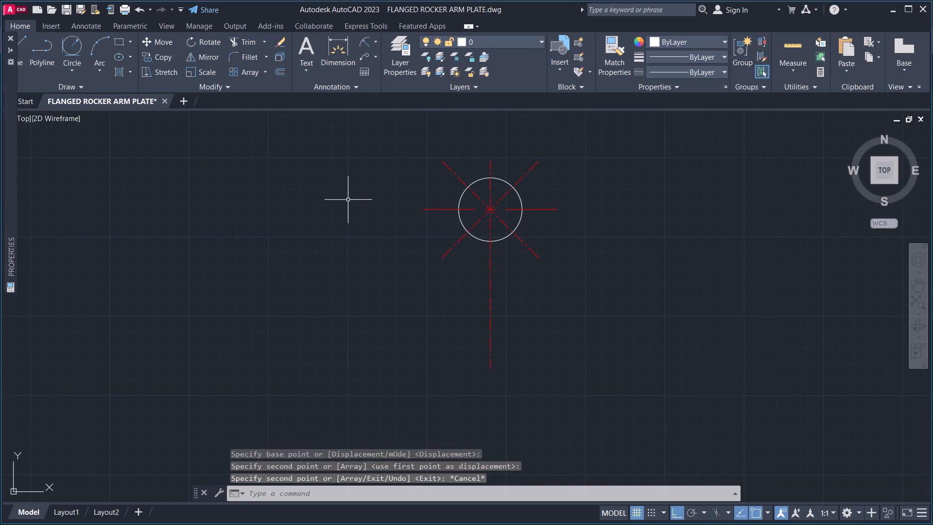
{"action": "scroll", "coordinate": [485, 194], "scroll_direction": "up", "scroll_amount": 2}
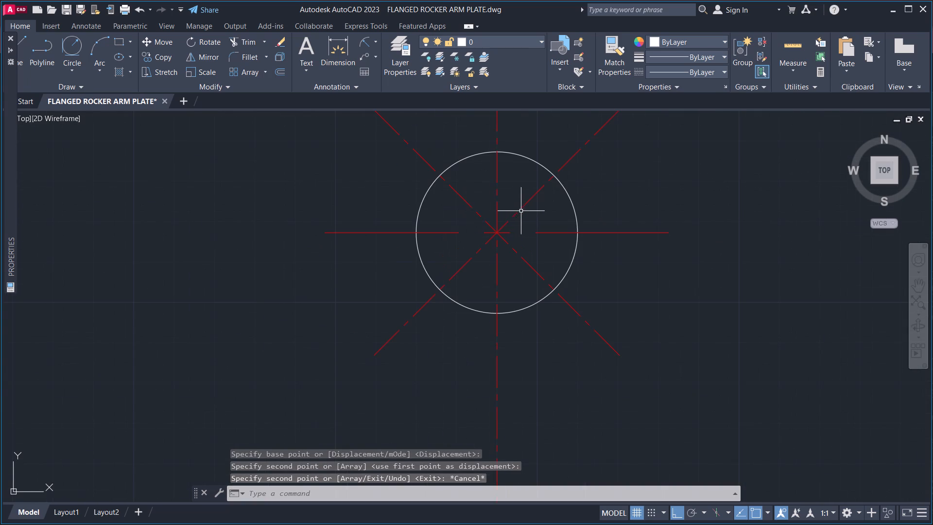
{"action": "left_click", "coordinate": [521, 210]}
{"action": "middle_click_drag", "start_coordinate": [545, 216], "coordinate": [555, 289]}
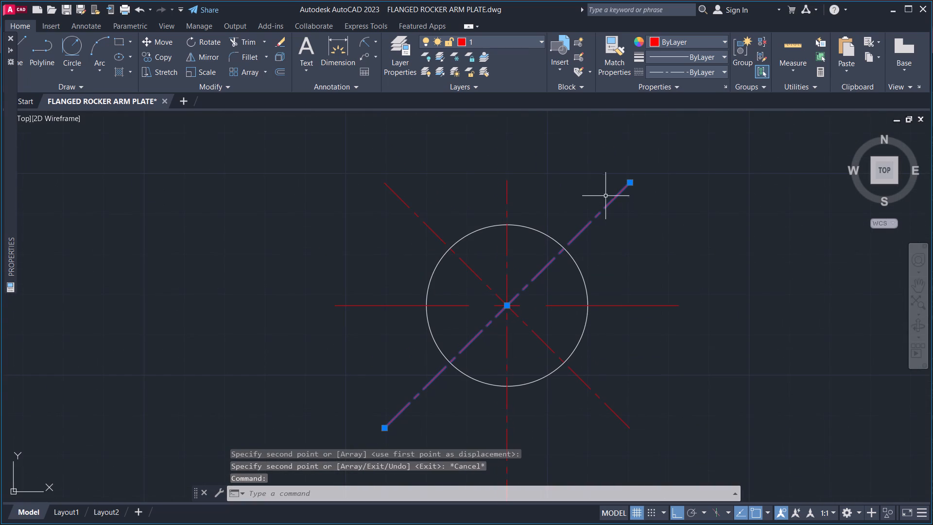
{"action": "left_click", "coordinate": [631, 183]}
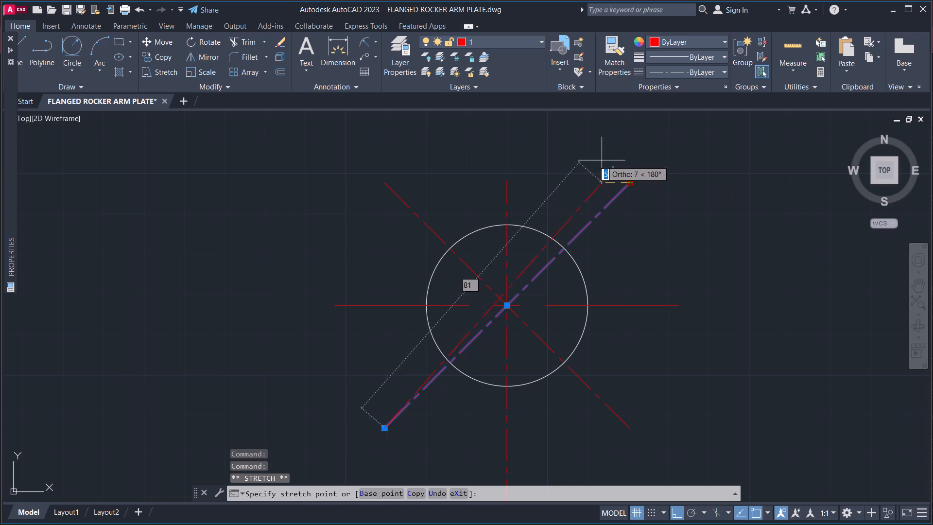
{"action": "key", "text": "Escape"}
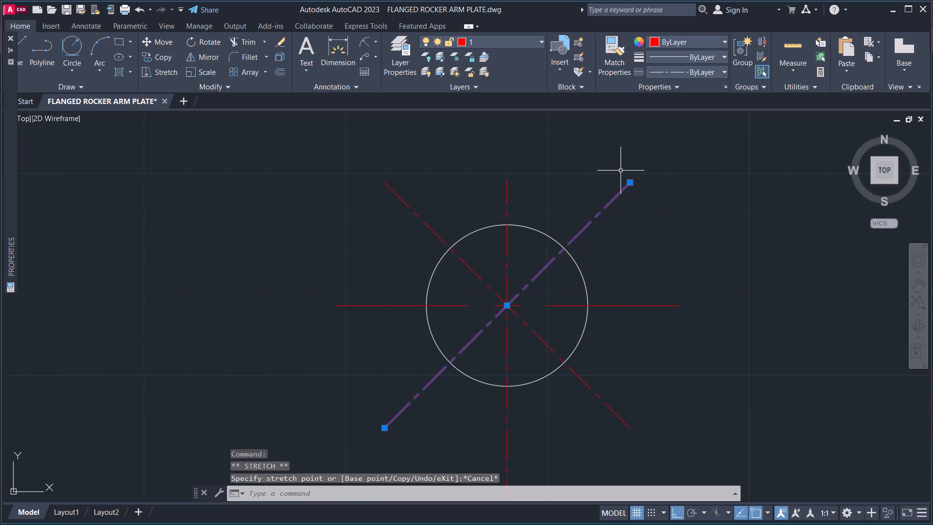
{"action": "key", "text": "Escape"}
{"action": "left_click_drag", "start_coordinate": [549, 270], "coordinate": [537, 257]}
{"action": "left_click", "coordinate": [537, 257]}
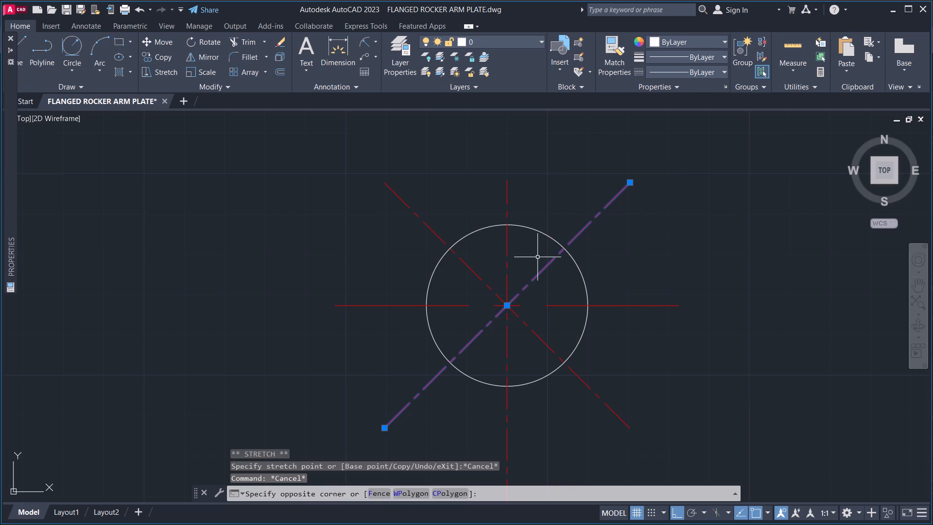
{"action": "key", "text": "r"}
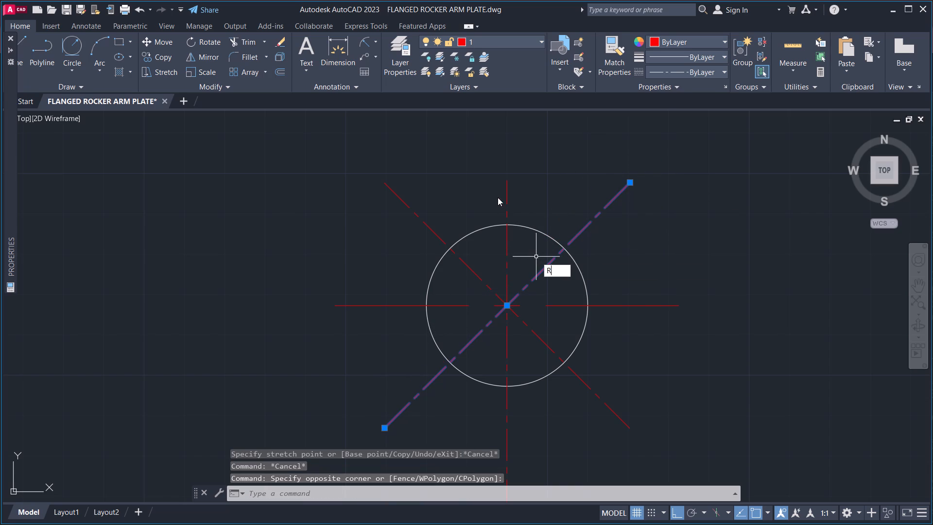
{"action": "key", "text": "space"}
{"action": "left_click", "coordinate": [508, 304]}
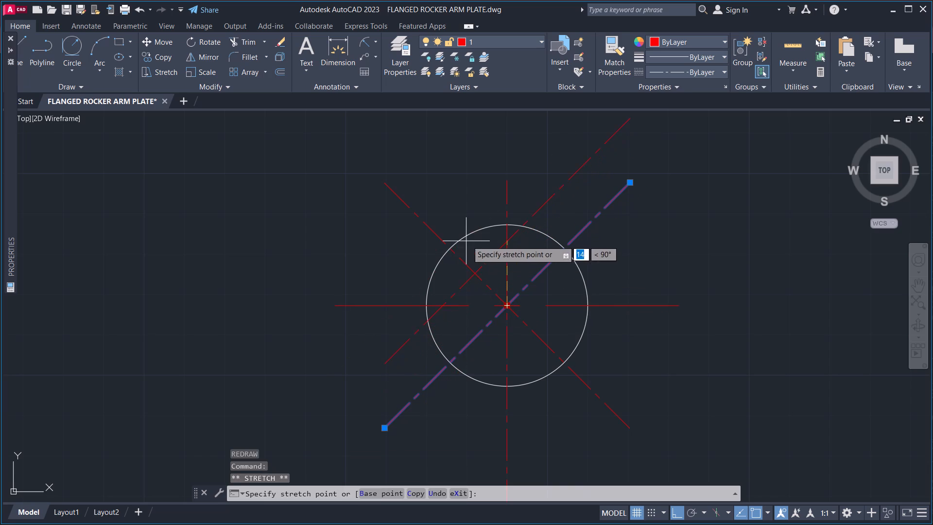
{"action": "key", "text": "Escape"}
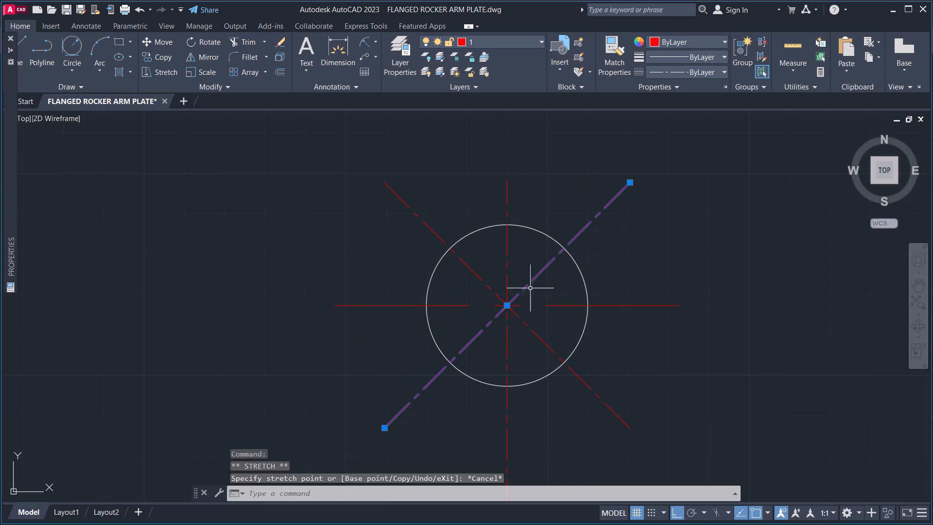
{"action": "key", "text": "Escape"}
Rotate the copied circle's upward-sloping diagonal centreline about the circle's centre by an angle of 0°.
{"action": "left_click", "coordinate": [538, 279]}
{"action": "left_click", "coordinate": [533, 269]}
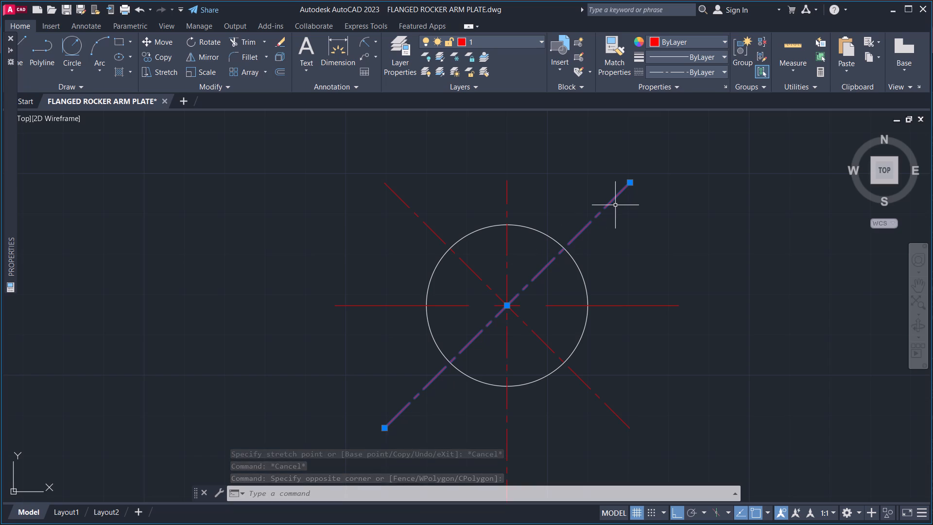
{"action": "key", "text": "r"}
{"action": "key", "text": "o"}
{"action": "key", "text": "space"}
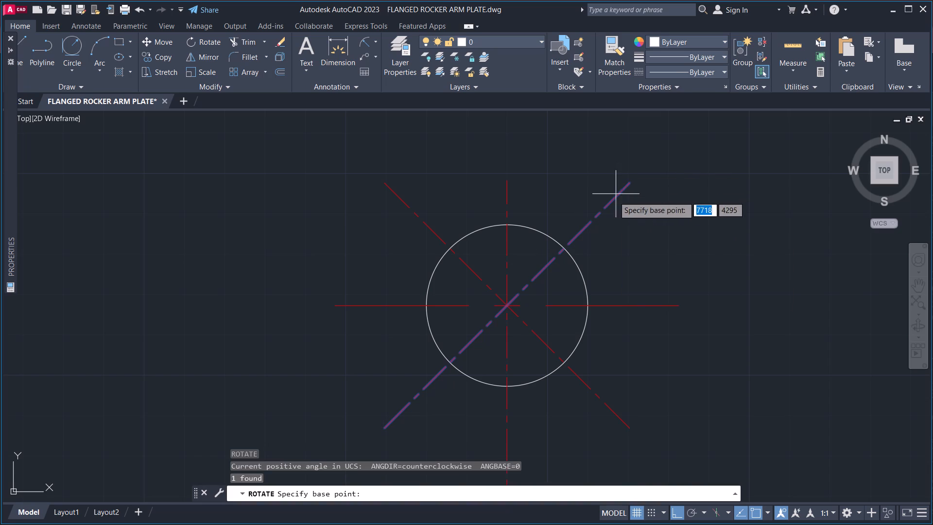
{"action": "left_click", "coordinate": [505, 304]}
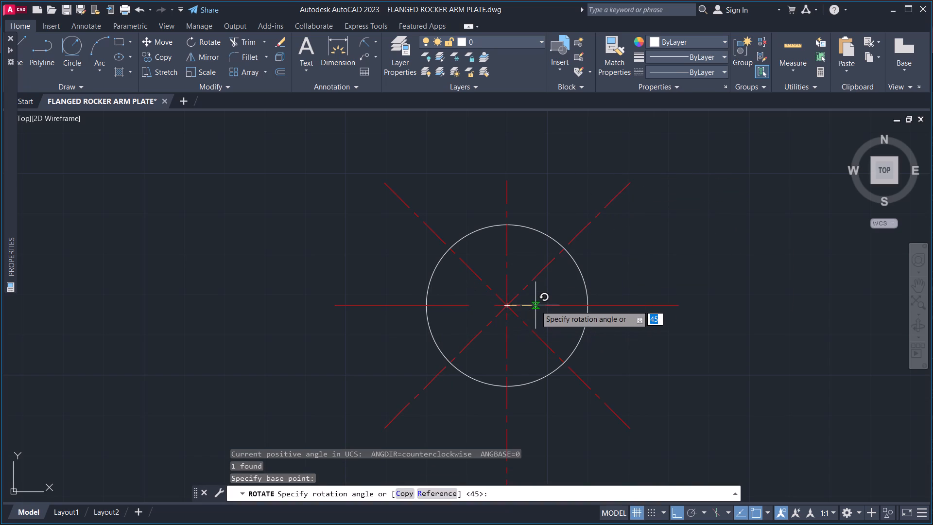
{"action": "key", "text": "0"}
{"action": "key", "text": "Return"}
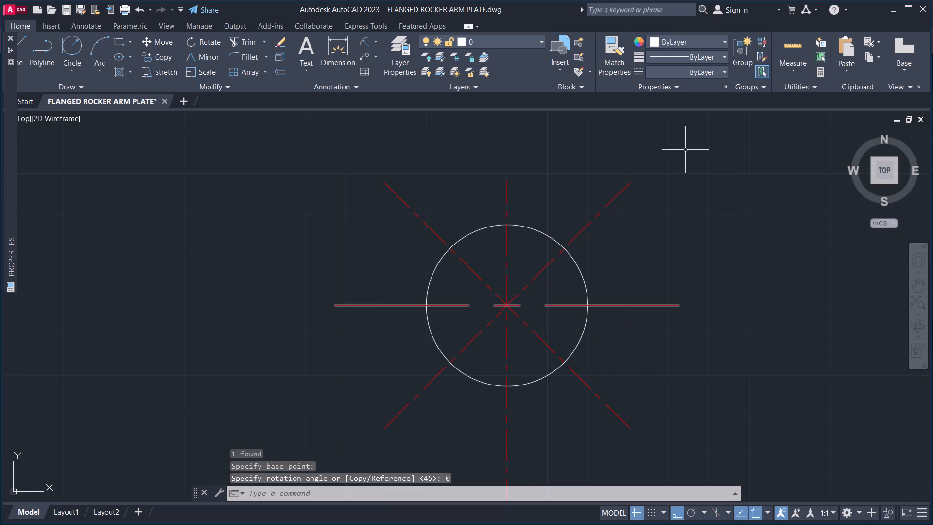
Stretch both ends of the copied circle's upward-sloping diagonal centreline onto the horizontal centreline, matching its right endpoint.
{"action": "left_click_drag", "start_coordinate": [618, 247], "coordinate": [613, 227]}
{"action": "left_click", "coordinate": [601, 195]}
{"action": "middle_click_drag", "start_coordinate": [582, 257], "coordinate": [613, 236]}
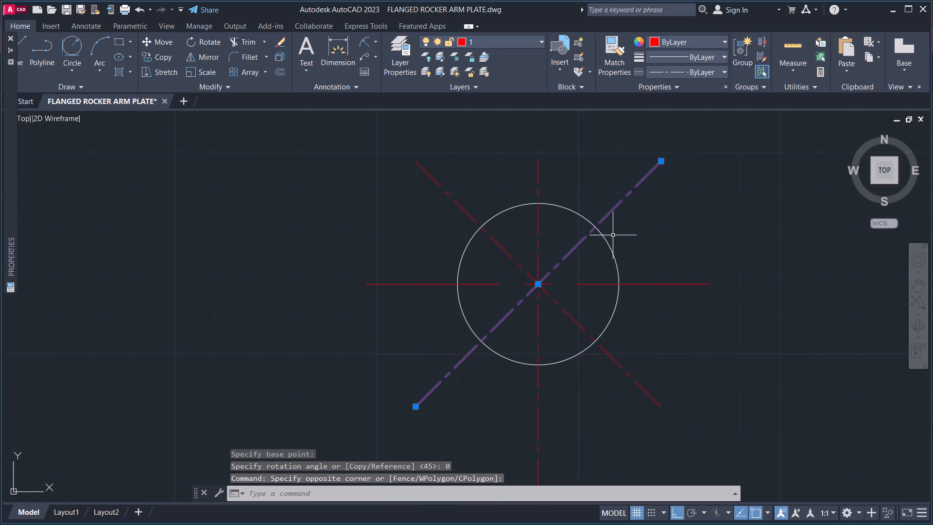
{"action": "left_click", "coordinate": [660, 162]}
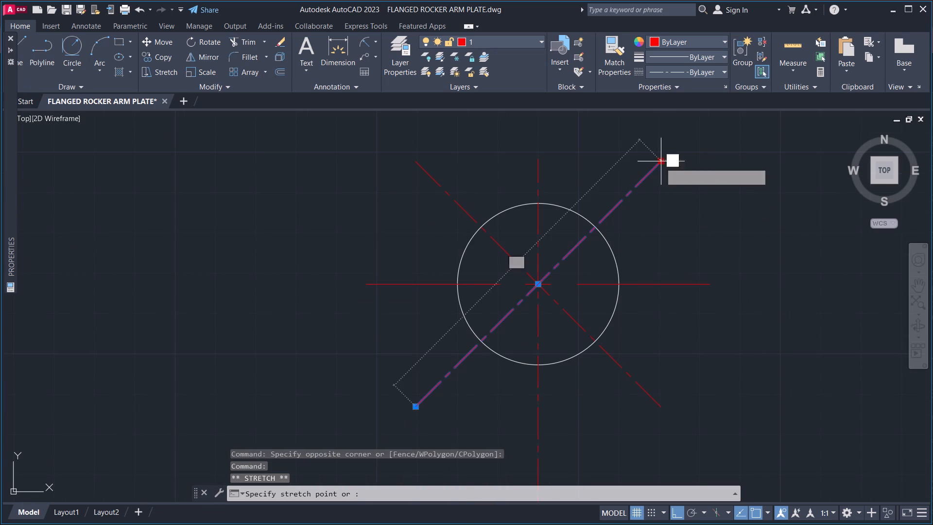
{"action": "left_click", "coordinate": [713, 285]}
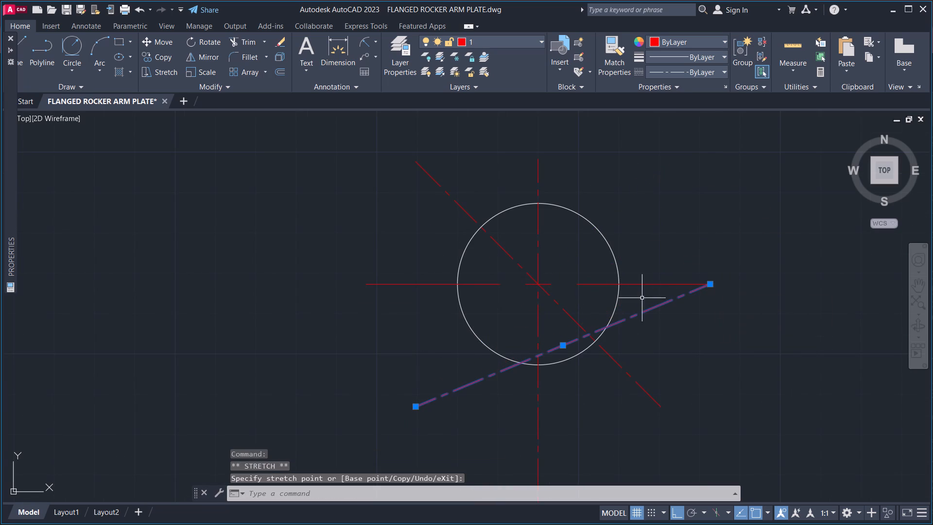
{"action": "left_click", "coordinate": [413, 407]}
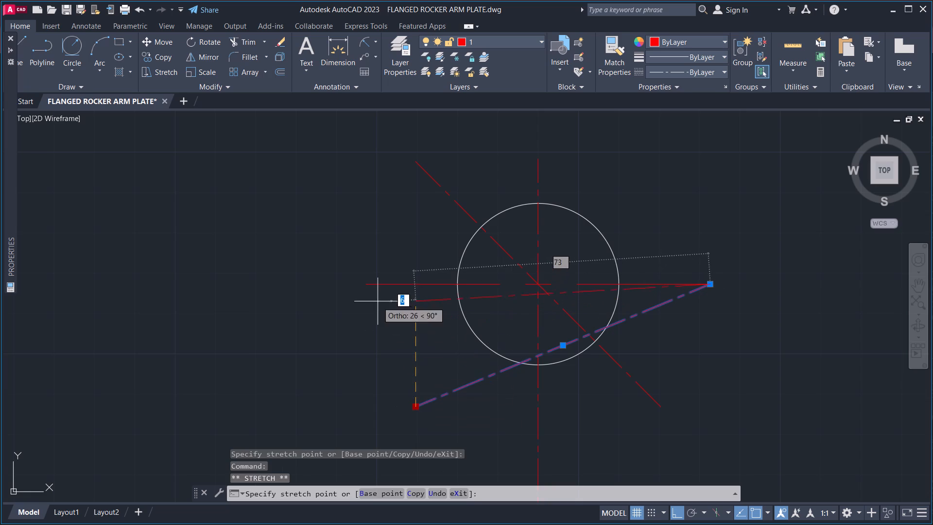
{"action": "left_click", "coordinate": [340, 280]}
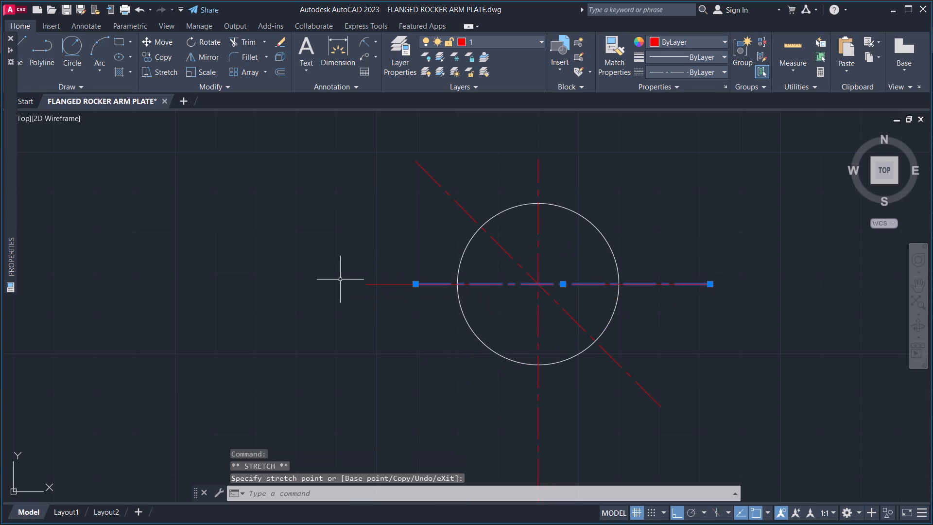
Move the flattened diagonal centreline by its midpoint onto the copied circle's centre.
{"action": "left_click", "coordinate": [565, 285]}
{"action": "left_click", "coordinate": [538, 284]}
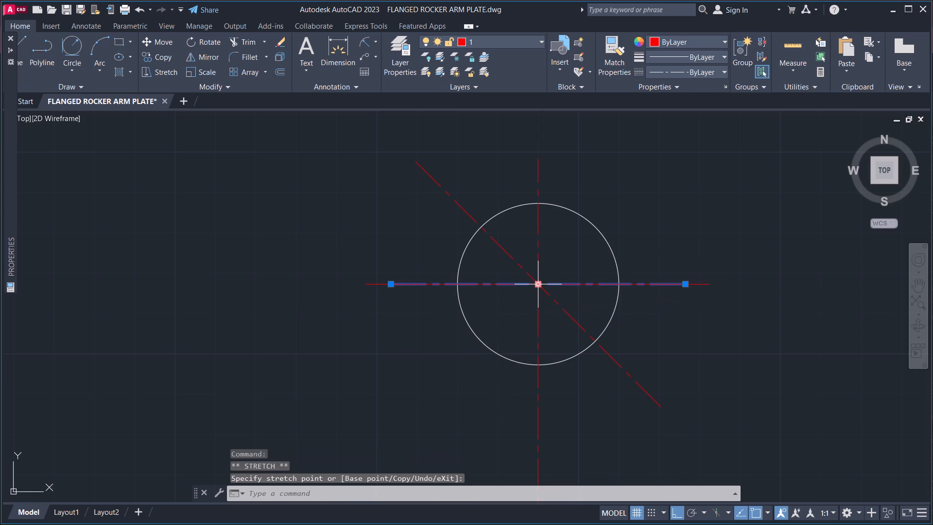
Rotate the re-centred centreline about the copied circle's centre by 60° with Ortho off.
{"action": "middle_click_drag", "start_coordinate": [474, 337], "coordinate": [474, 349]}
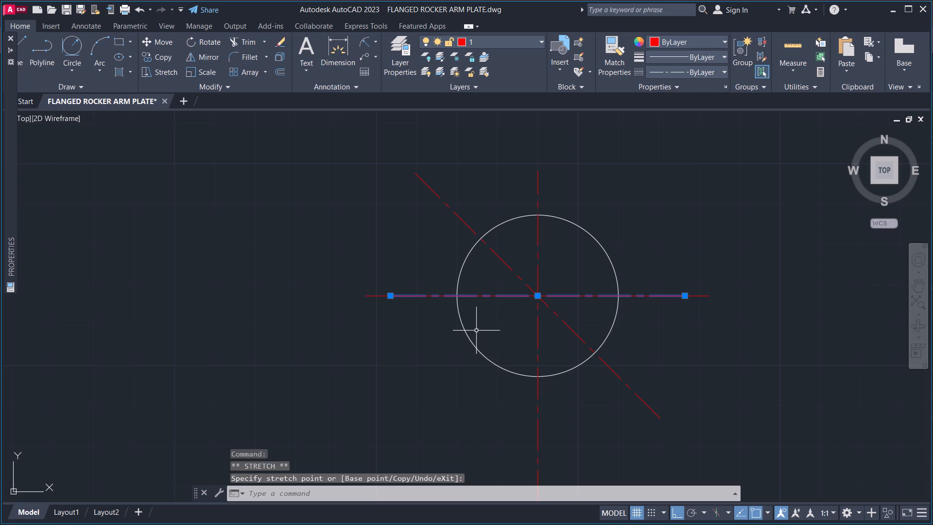
{"action": "type", "text": "RO"}
{"action": "key", "text": "space"}
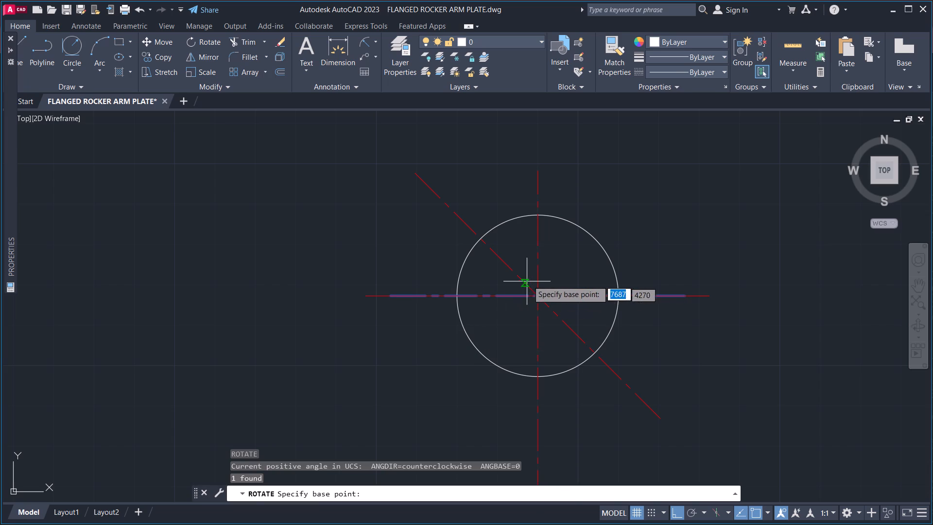
{"action": "left_click", "coordinate": [538, 297]}
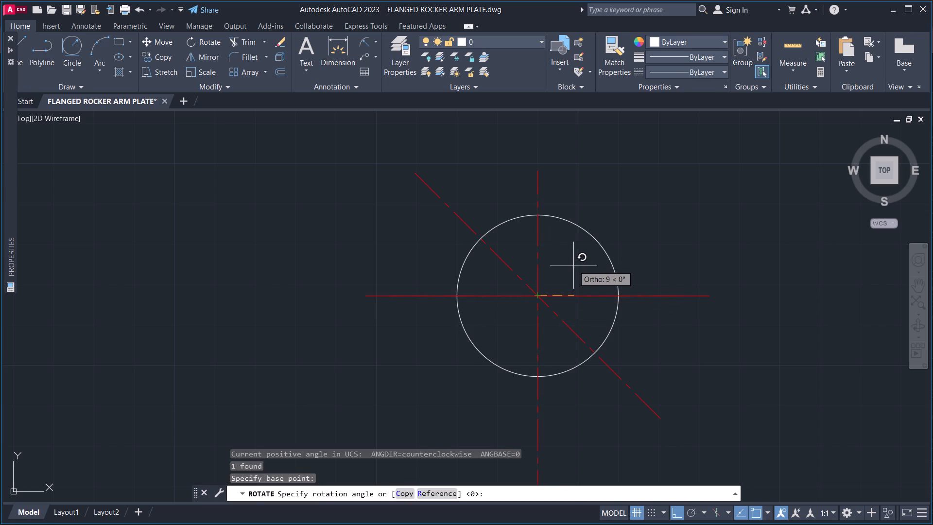
{"action": "key", "text": "F8"}
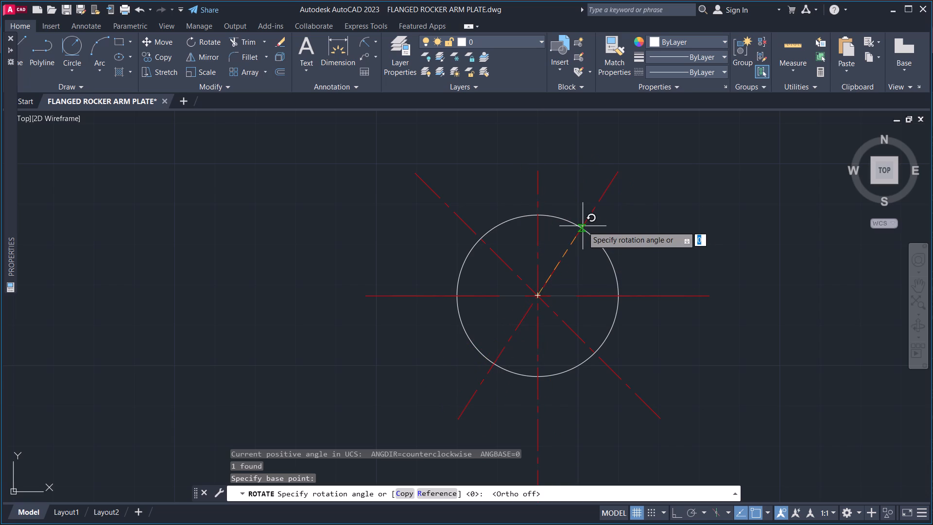
{"action": "type", "text": "60"}
{"action": "key", "text": "Return"}
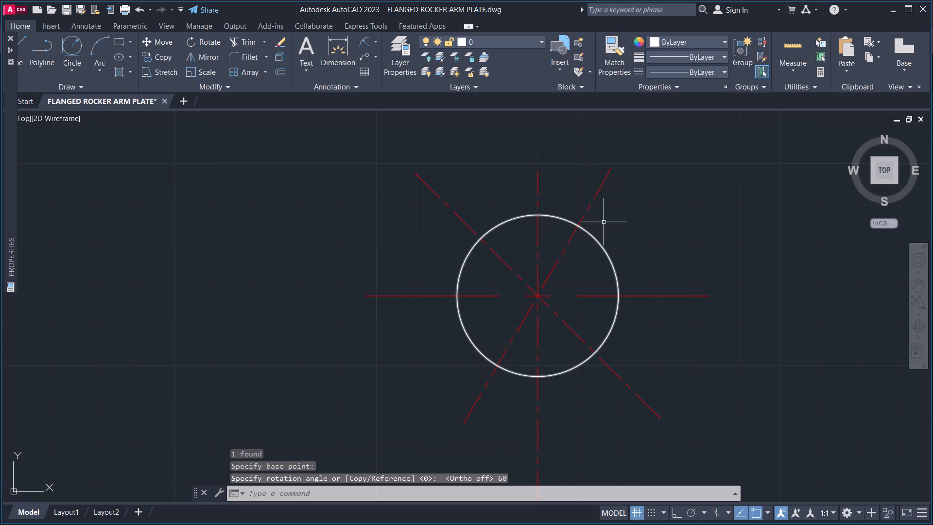
Delete the copied circle's old downward-sloping diagonal centreline.
{"action": "left_click", "coordinate": [465, 184]}
{"action": "left_click", "coordinate": [395, 233]}
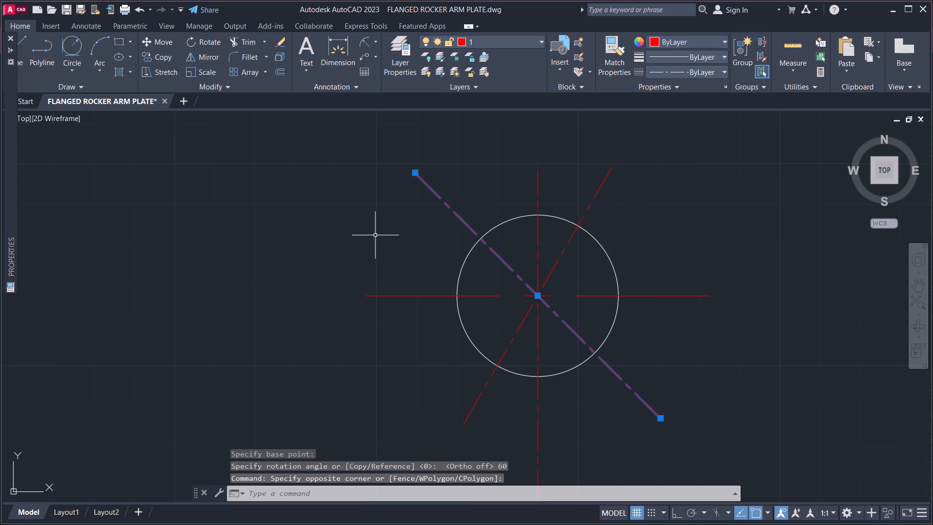
{"action": "key", "text": "Delete"}
Mirror the 60° centreline about the horizontal centreline, keeping the source line.
{"action": "left_click", "coordinate": [619, 189]}
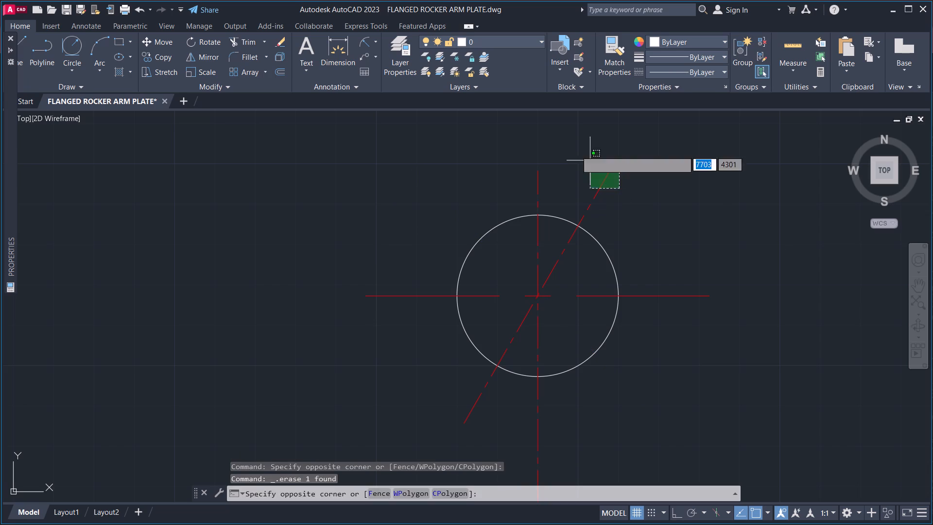
{"action": "left_click", "coordinate": [575, 151]}
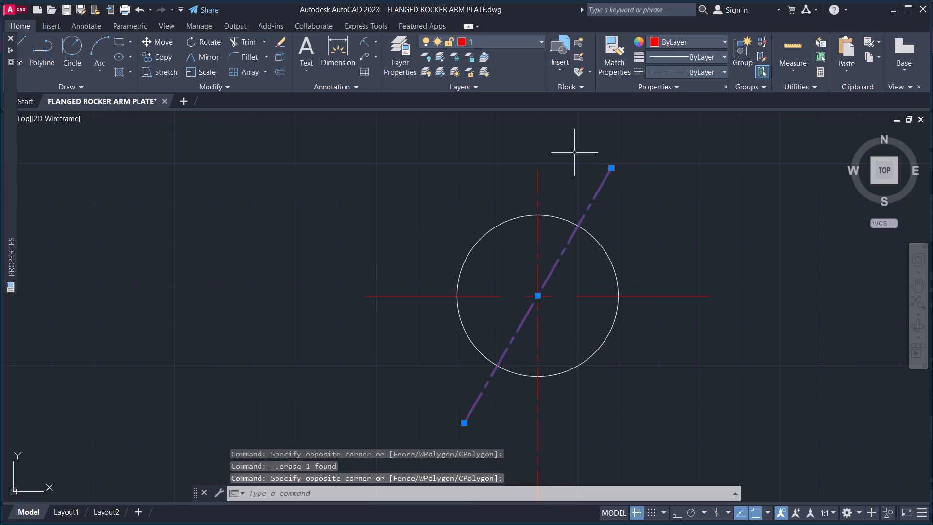
{"action": "type", "text": "MI"}
{"action": "key", "text": "space"}
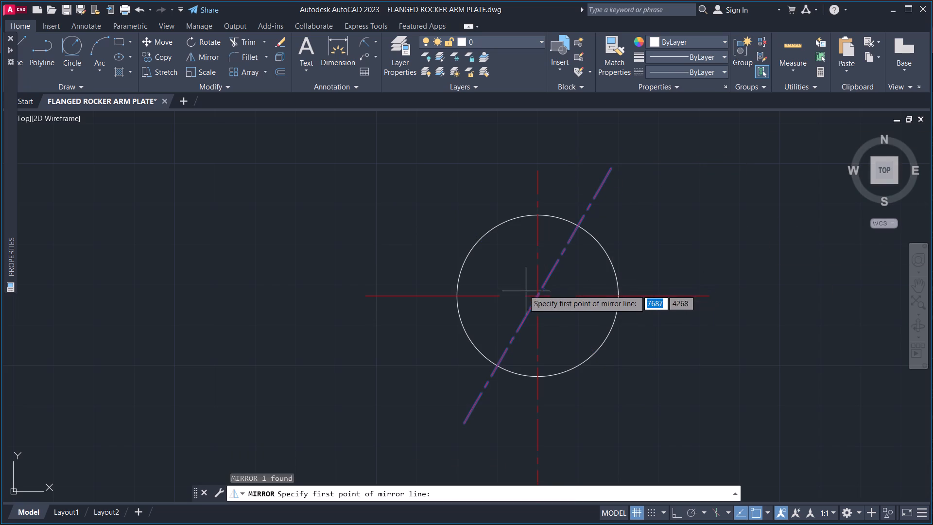
{"action": "left_click", "coordinate": [538, 293]}
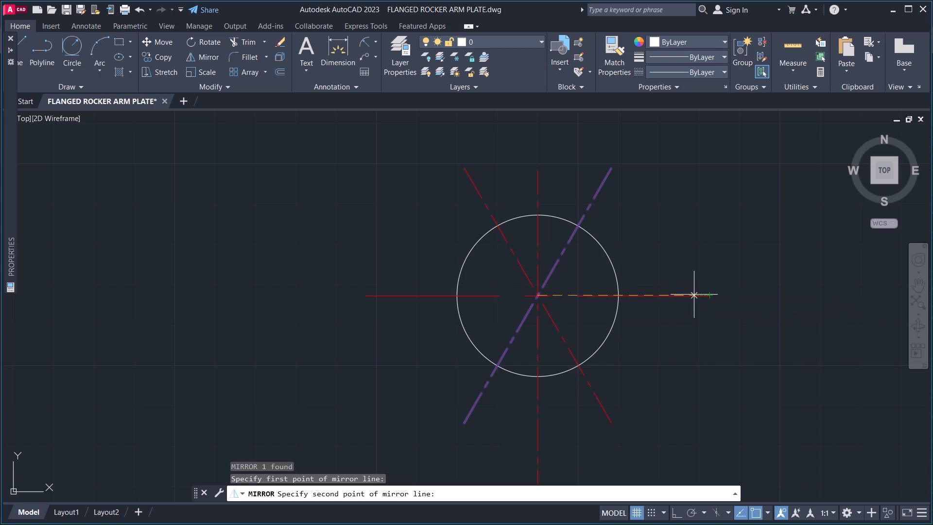
{"action": "left_click", "coordinate": [709, 295]}
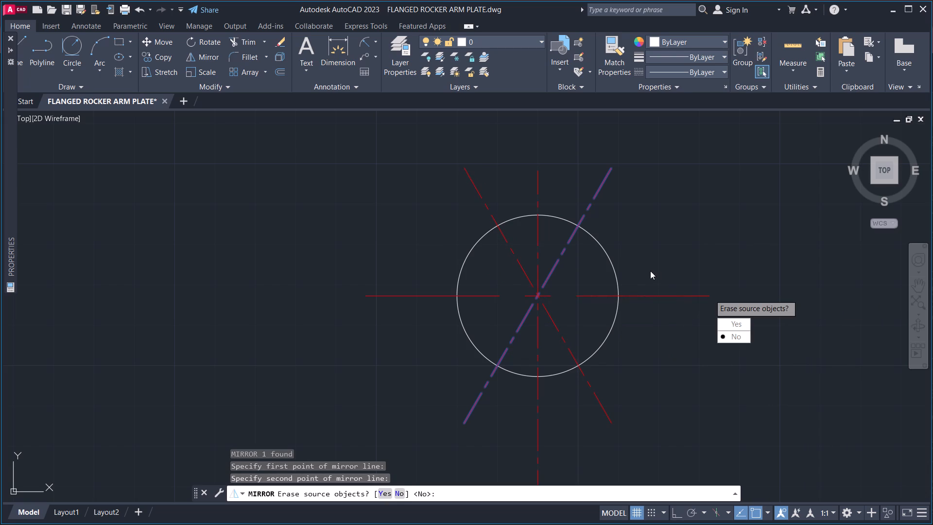
{"action": "type", "text": "N"}
{"action": "key", "text": "space"}
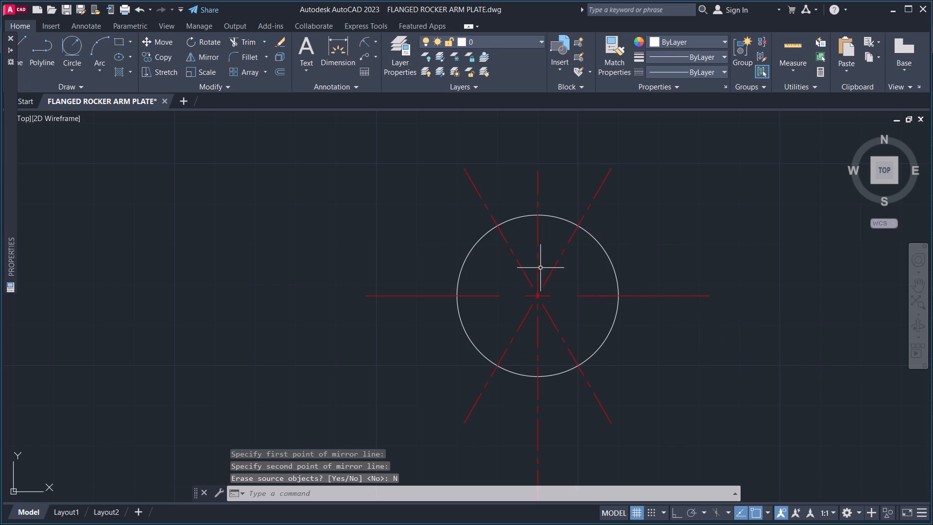
Draw a circle of diameter 62 concentric with the copied Ø40 circle.
{"action": "scroll", "coordinate": [501, 266], "scroll_direction": "down", "scroll_amount": 1}
{"action": "middle_click_drag", "start_coordinate": [465, 283], "coordinate": [497, 249]}
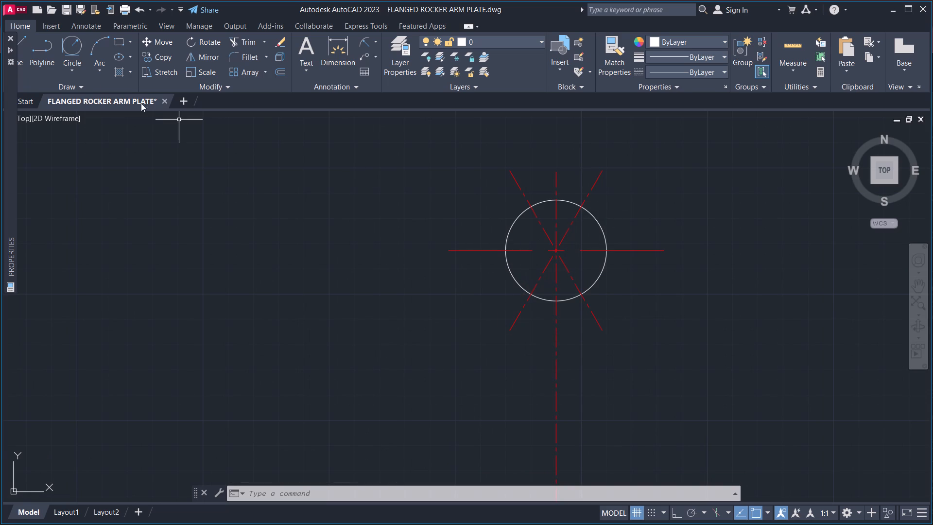
{"action": "left_click", "coordinate": [72, 65]}
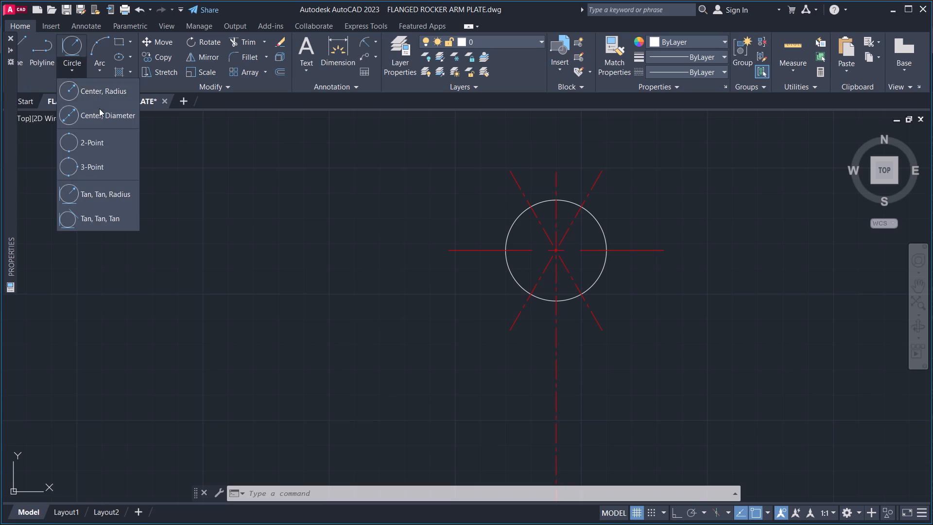
{"action": "left_click", "coordinate": [100, 114]}
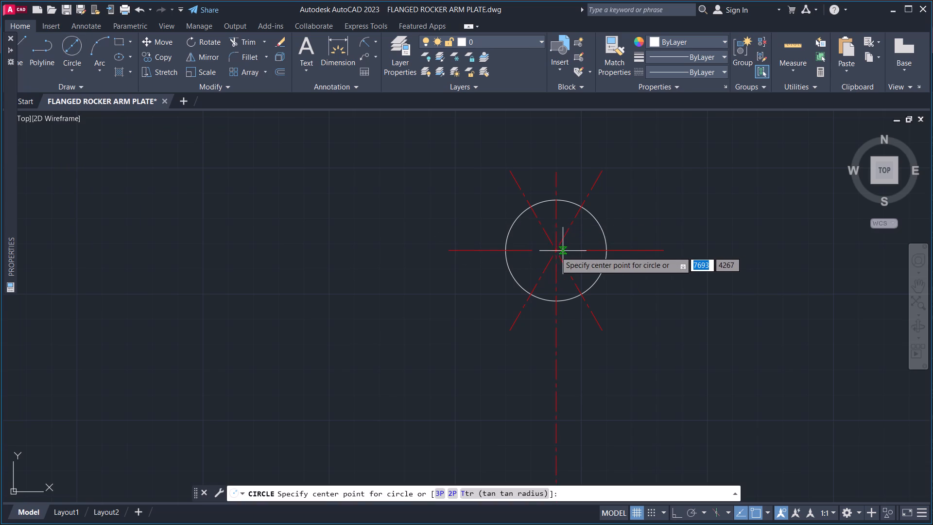
{"action": "left_click", "coordinate": [554, 251]}
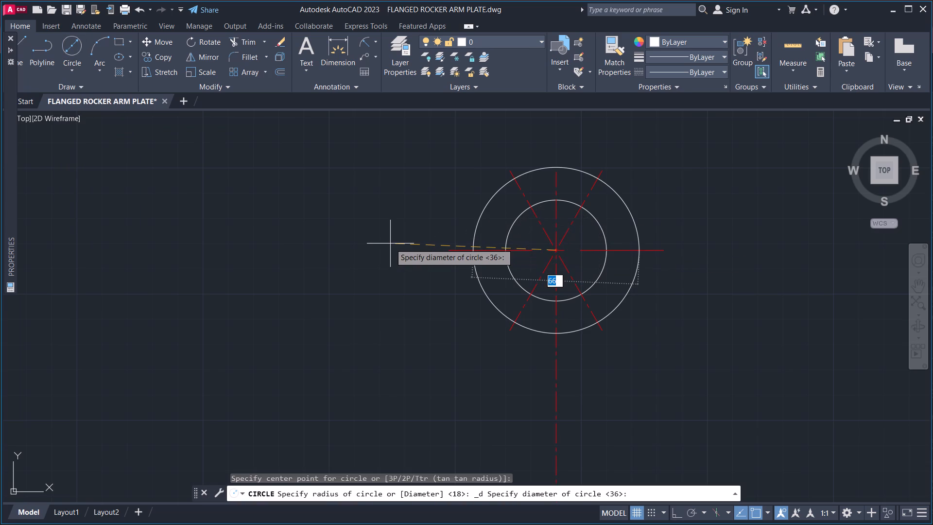
{"action": "type", "text": "62"}
{"action": "key", "text": "Return"}
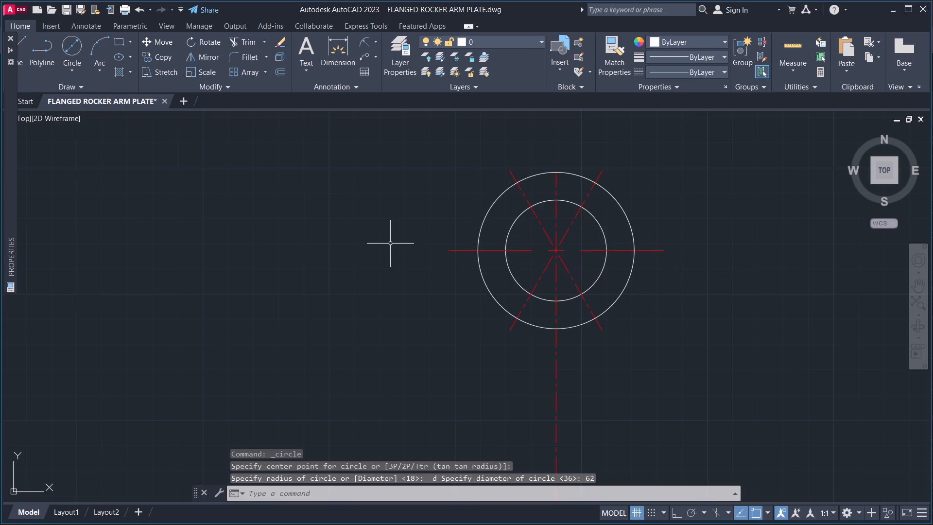
Draw a circle of radius 8 centred where the Ø62 circle meets the horizontal centreline on its left side.
{"action": "scroll", "coordinate": [573, 191], "scroll_direction": "up", "scroll_amount": 2}
{"action": "middle_click_drag", "start_coordinate": [536, 178], "coordinate": [518, 224]}
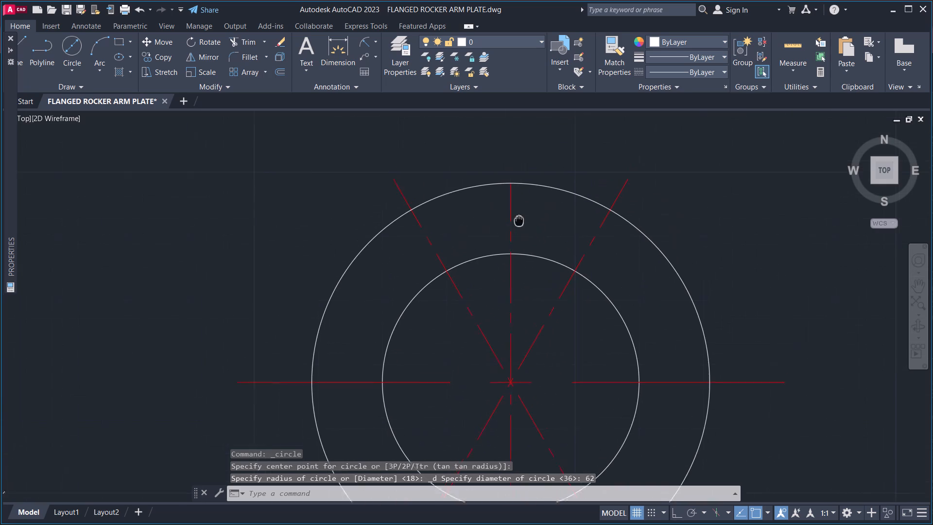
{"action": "middle_click_drag", "start_coordinate": [518, 224], "coordinate": [516, 229]}
{"action": "scroll", "coordinate": [514, 233], "scroll_direction": "down", "scroll_amount": 1}
{"action": "middle_click_drag", "start_coordinate": [517, 266], "coordinate": [526, 234]}
{"action": "middle_click_drag", "start_coordinate": [515, 308], "coordinate": [509, 284]}
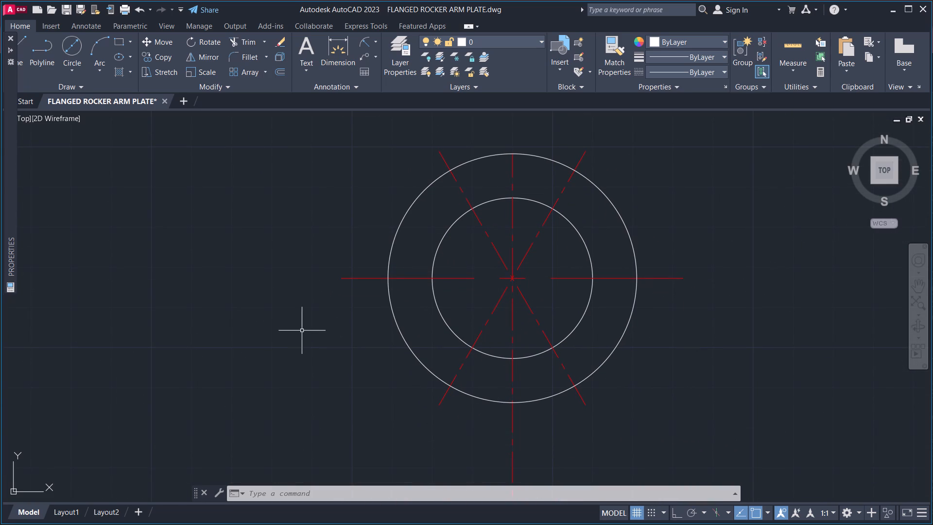
{"action": "type", "text": "C"}
{"action": "key", "text": "space"}
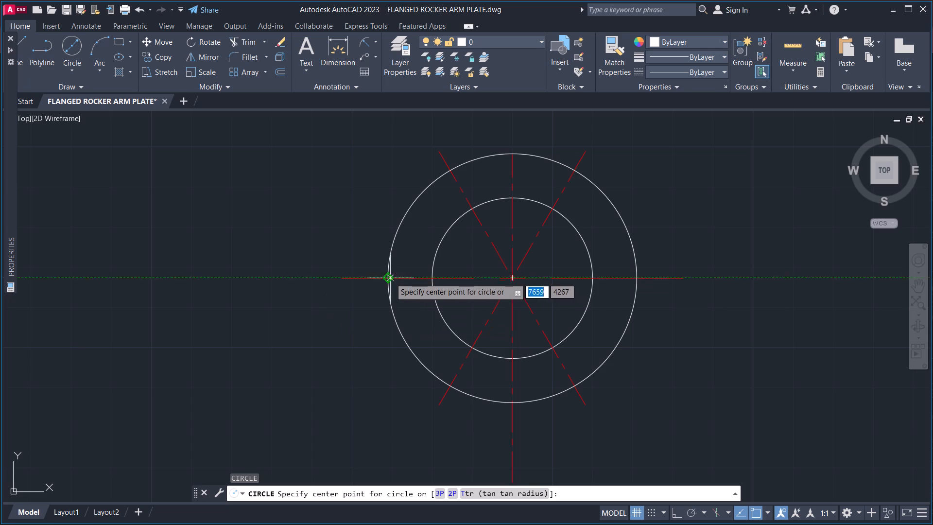
{"action": "left_click", "coordinate": [390, 279]}
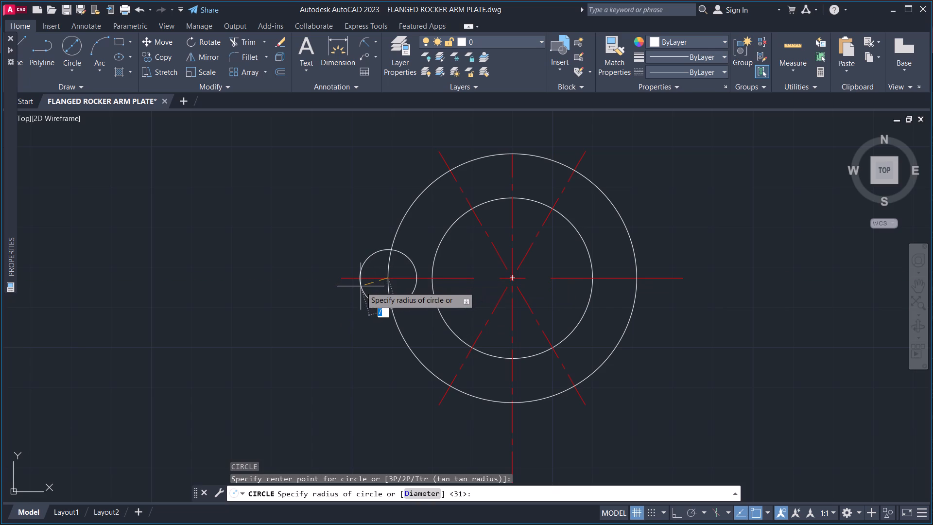
{"action": "key", "text": "8"}
{"action": "key", "text": "Return"}
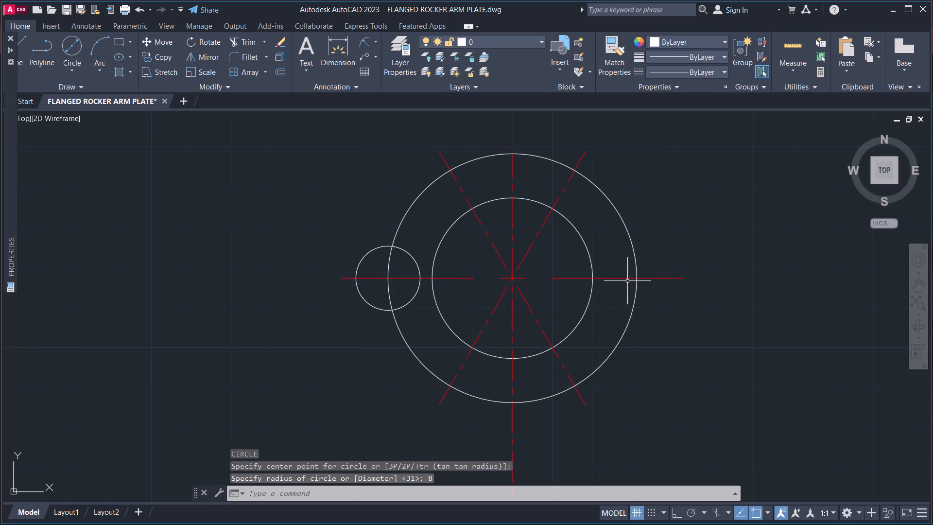
Draw a circle of radius 8 centred where the Ø62 circle meets the horizontal centreline on its right side.
{"action": "type", "text": "C"}
{"action": "key", "text": "space"}
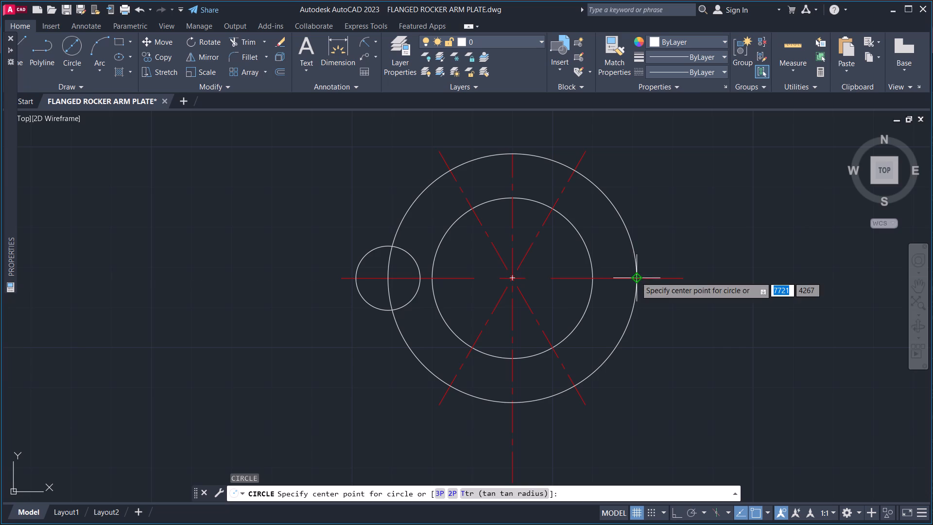
{"action": "left_click", "coordinate": [636, 277]}
{"action": "key", "text": "8"}
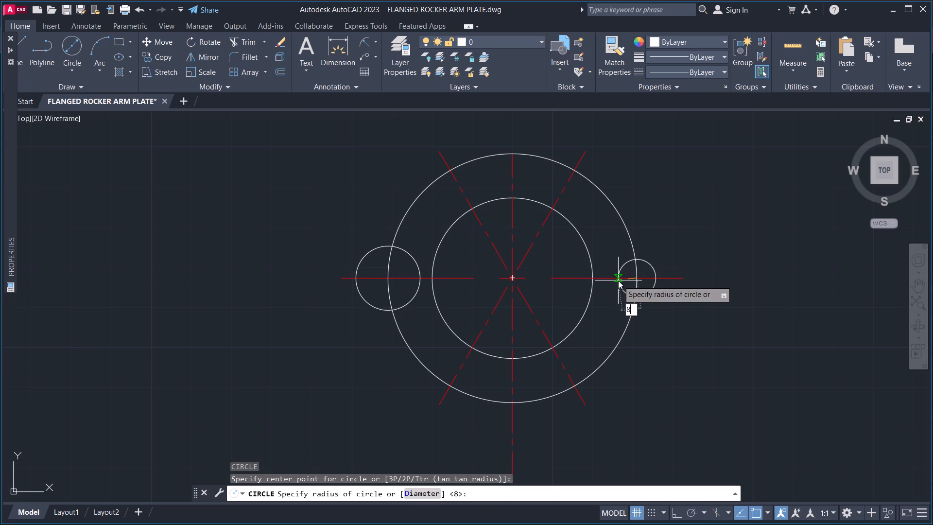
{"action": "key", "text": "Return"}
Draw a circle of radius 4 concentric with the radius 8 circle on the right side of the Ø62 circle.
{"action": "scroll", "coordinate": [519, 391], "scroll_direction": "down", "scroll_amount": 1}
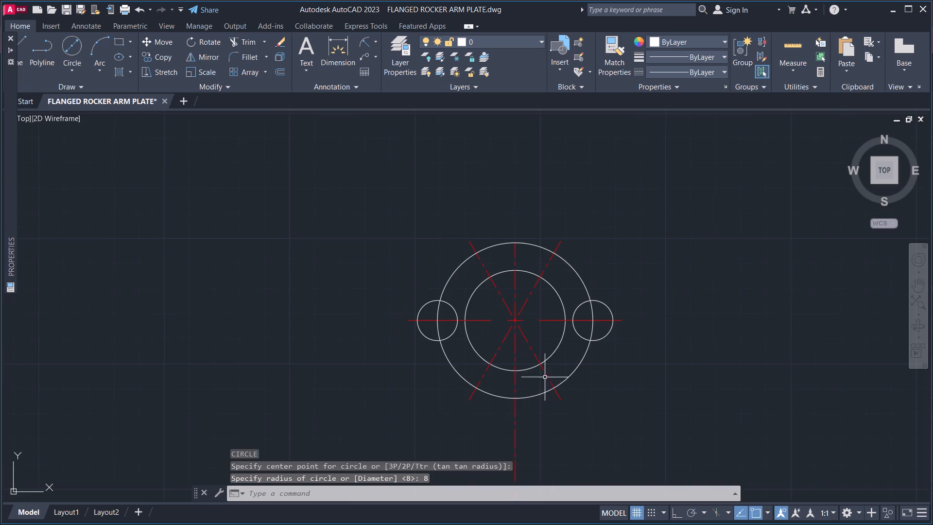
{"action": "middle_click_drag", "start_coordinate": [558, 369], "coordinate": [564, 364]}
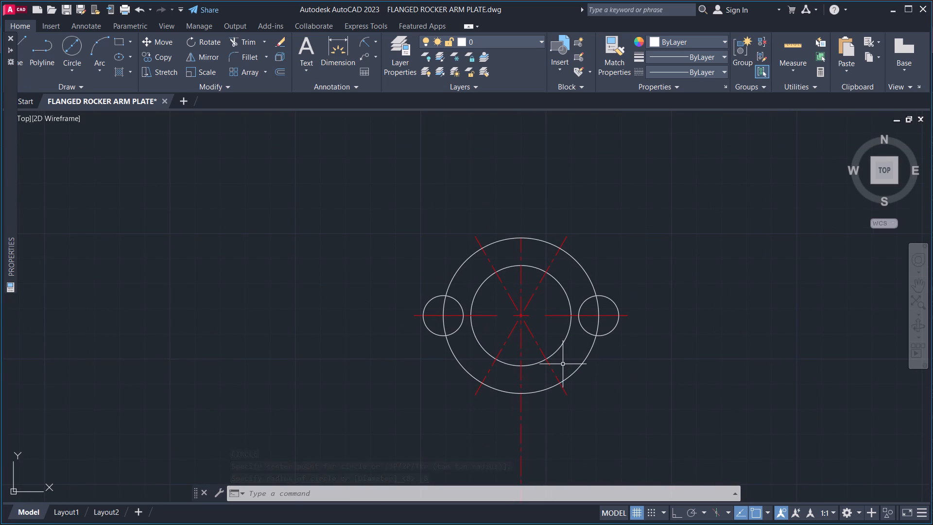
{"action": "middle_click_drag", "start_coordinate": [541, 271], "coordinate": [566, 279]}
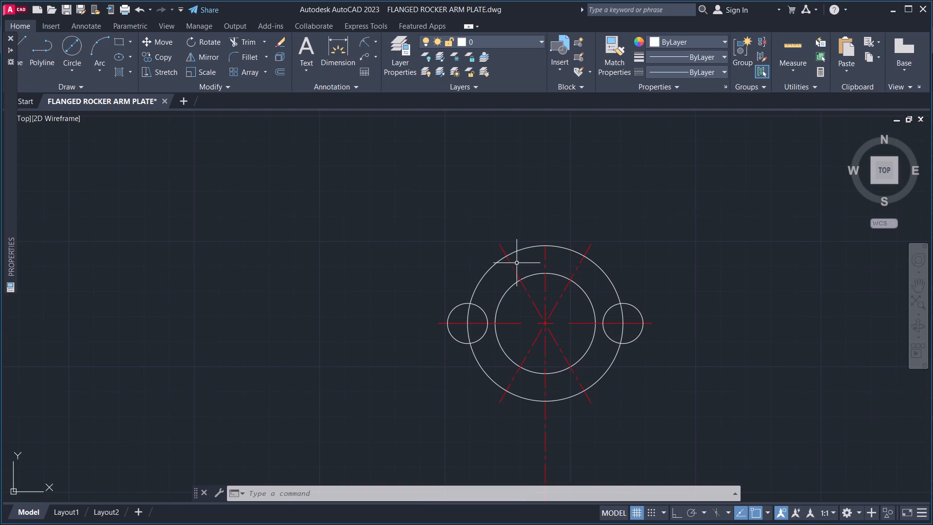
{"action": "scroll", "coordinate": [342, 249], "scroll_direction": "down", "scroll_amount": 2}
{"action": "middle_click_drag", "start_coordinate": [268, 297], "coordinate": [359, 234]}
{"action": "middle_click_drag", "start_coordinate": [365, 259], "coordinate": [416, 336]}
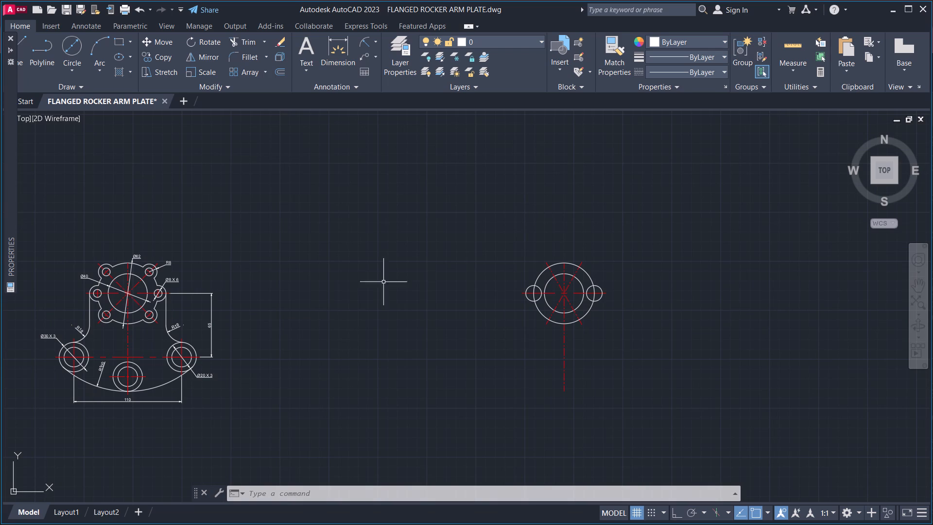
{"action": "scroll", "coordinate": [592, 302], "scroll_direction": "up", "scroll_amount": 1}
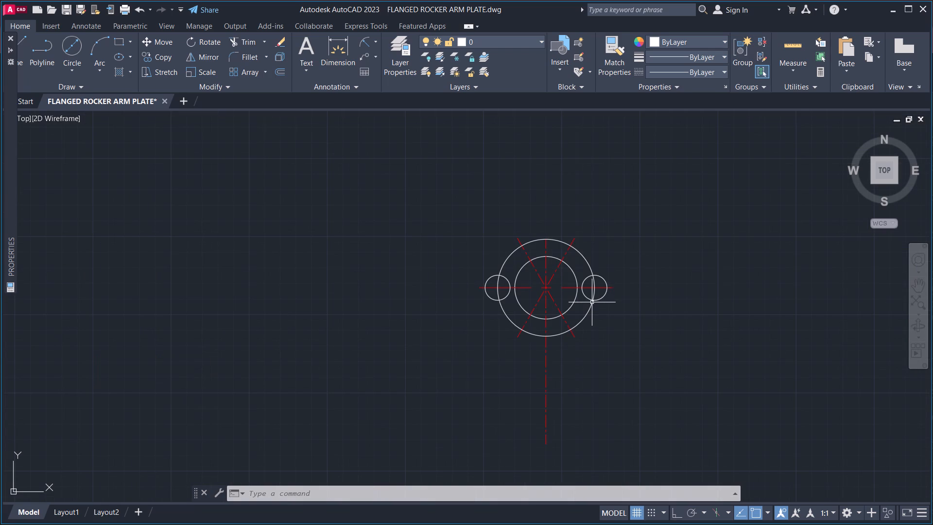
{"action": "scroll", "coordinate": [592, 302], "scroll_direction": "up", "scroll_amount": 3}
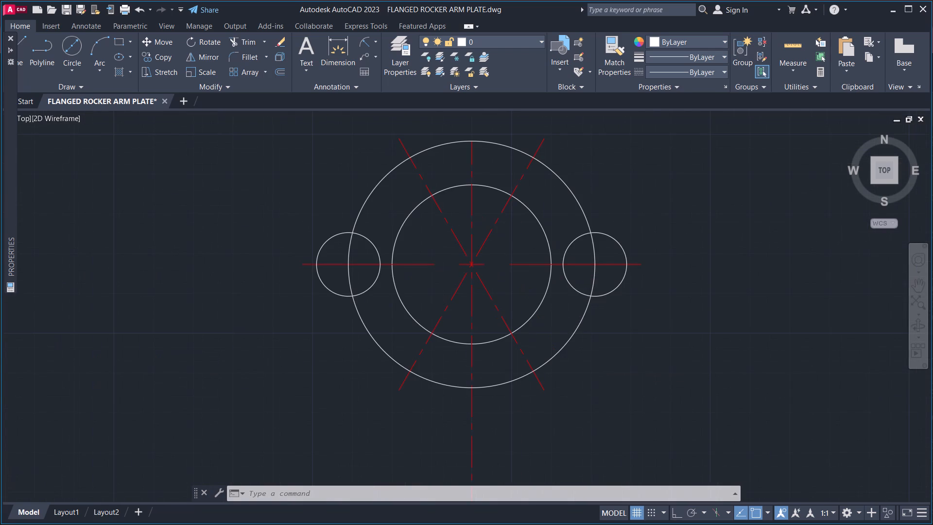
{"action": "key", "text": "c"}
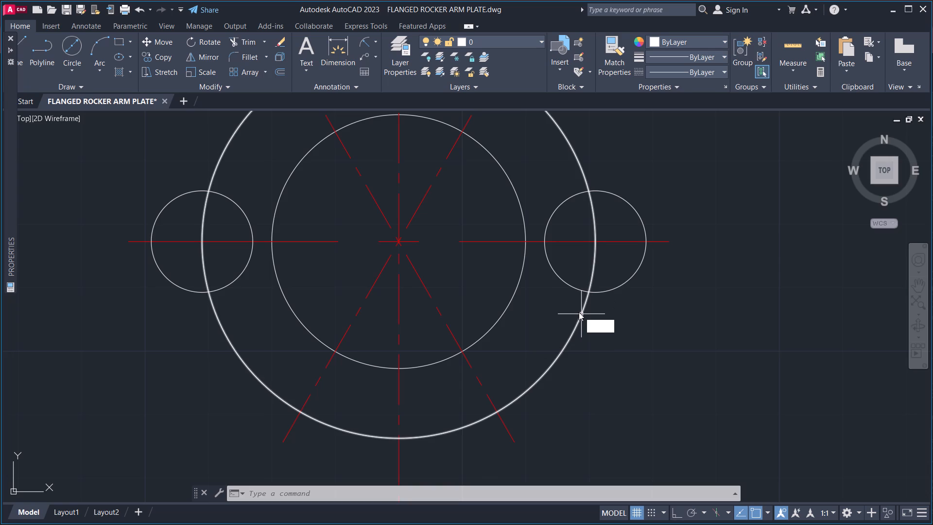
{"action": "key", "text": "space"}
{"action": "left_click", "coordinate": [594, 242]}
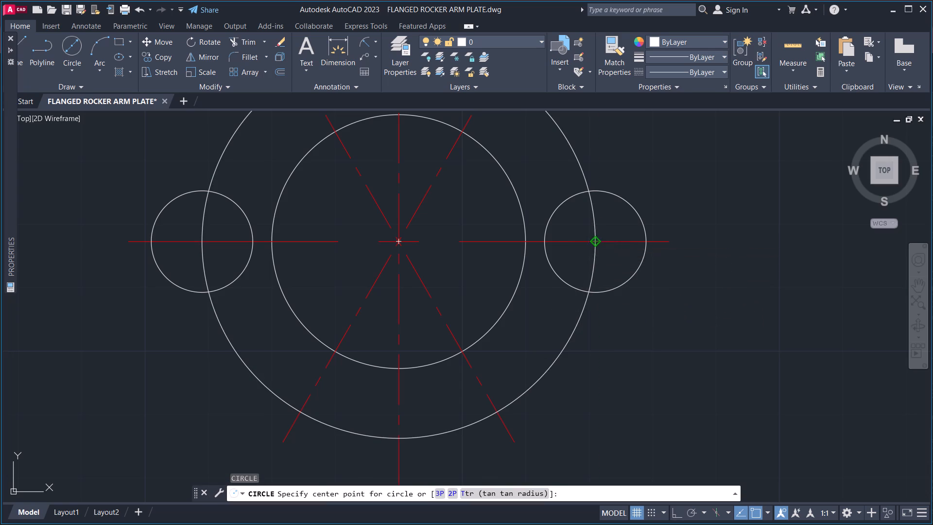
{"action": "key", "text": "4"}
{"action": "key", "text": "Return"}
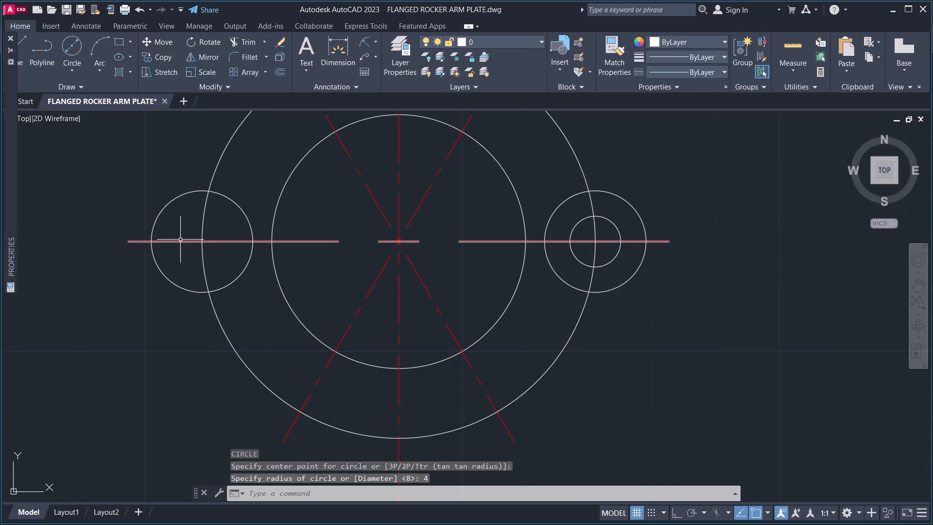
Draw a circle of radius 4 concentric with the radius 8 circle on the left side of the Ø62 circle.
{"action": "type", "text": "C"}
{"action": "key", "text": "space"}
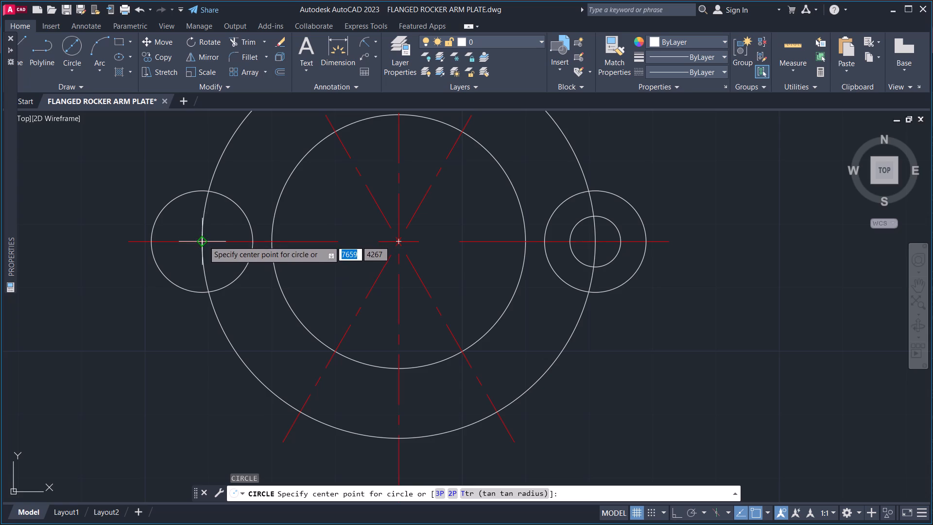
{"action": "left_click", "coordinate": [204, 241]}
{"action": "key", "text": "4"}
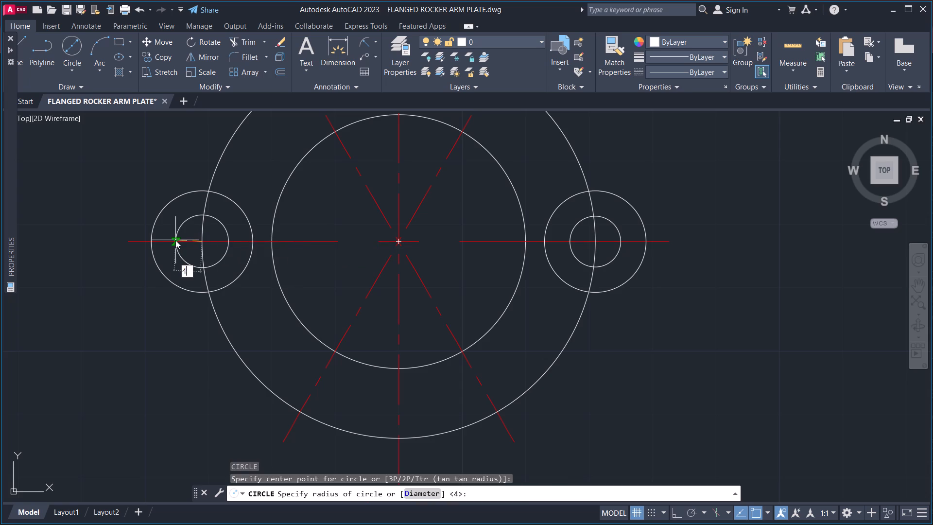
{"action": "key", "text": "Return"}
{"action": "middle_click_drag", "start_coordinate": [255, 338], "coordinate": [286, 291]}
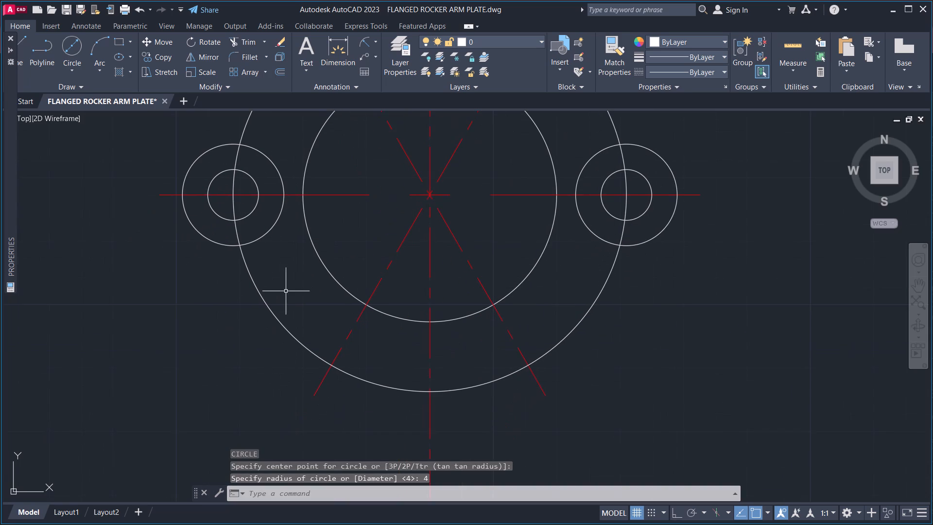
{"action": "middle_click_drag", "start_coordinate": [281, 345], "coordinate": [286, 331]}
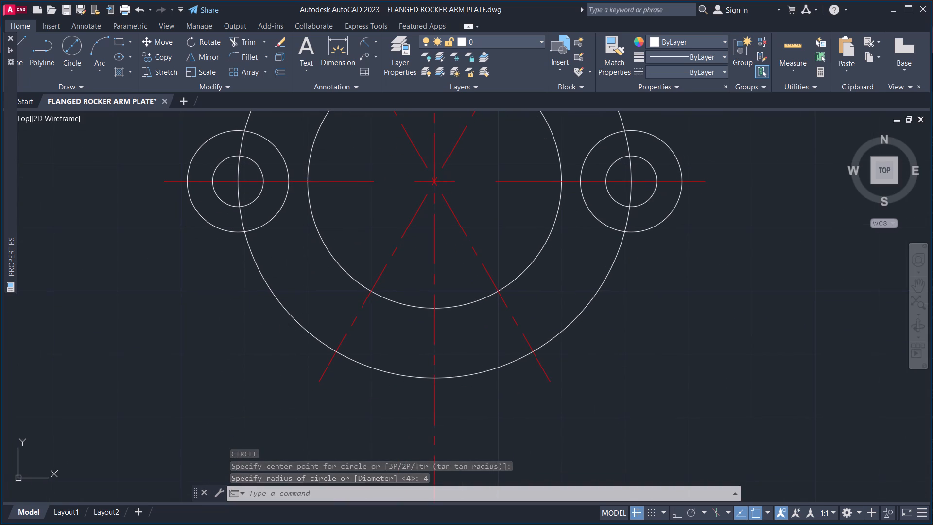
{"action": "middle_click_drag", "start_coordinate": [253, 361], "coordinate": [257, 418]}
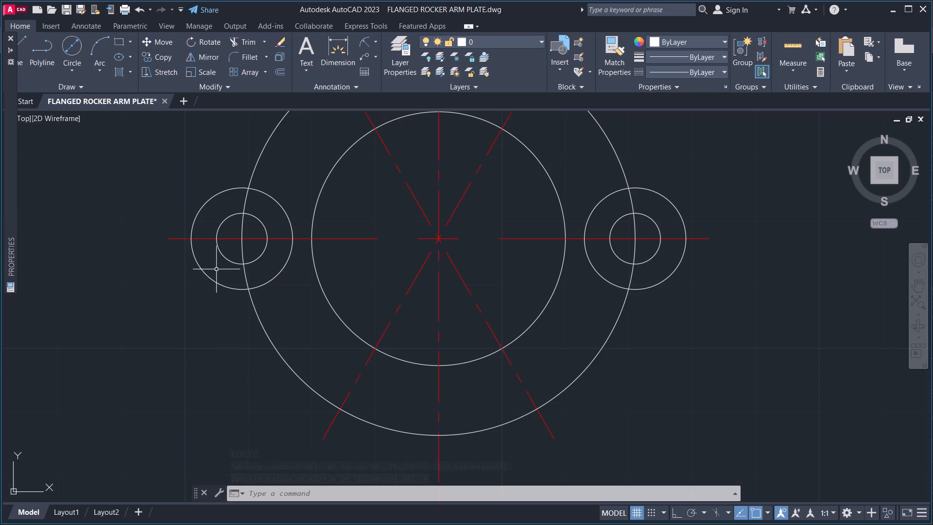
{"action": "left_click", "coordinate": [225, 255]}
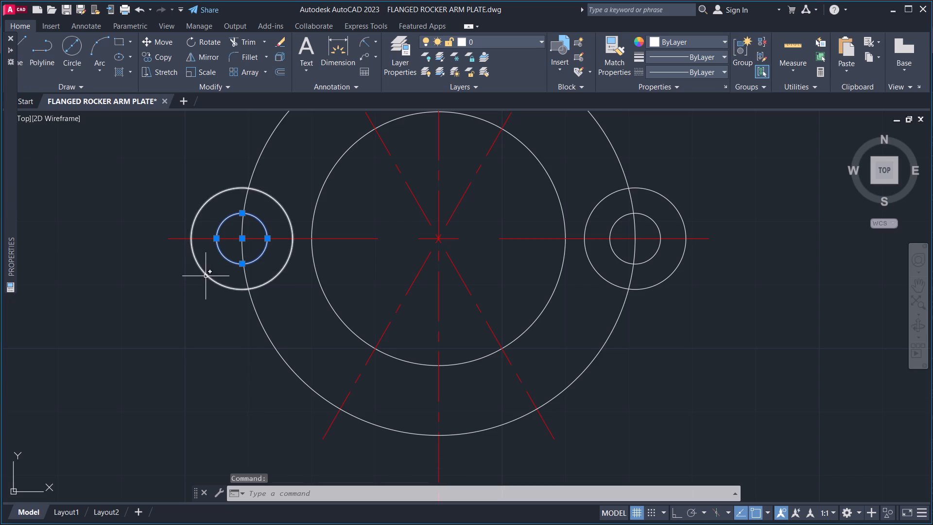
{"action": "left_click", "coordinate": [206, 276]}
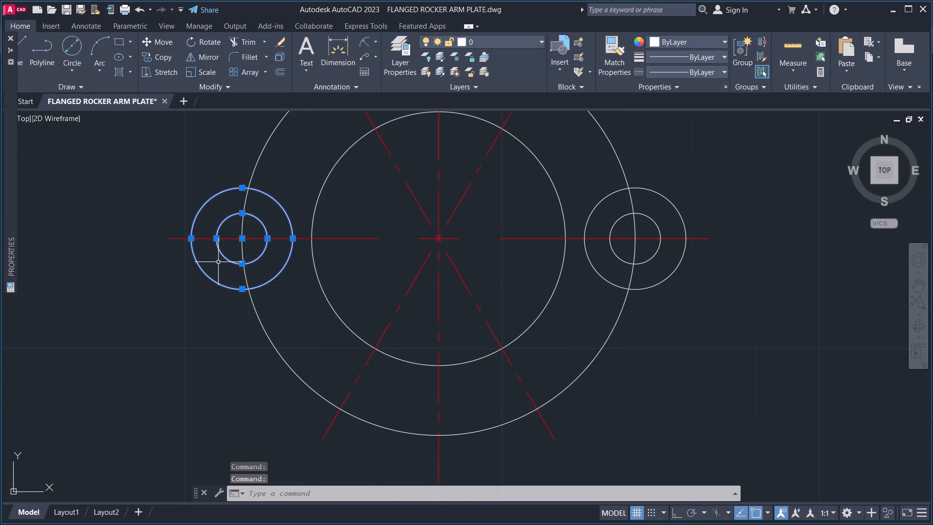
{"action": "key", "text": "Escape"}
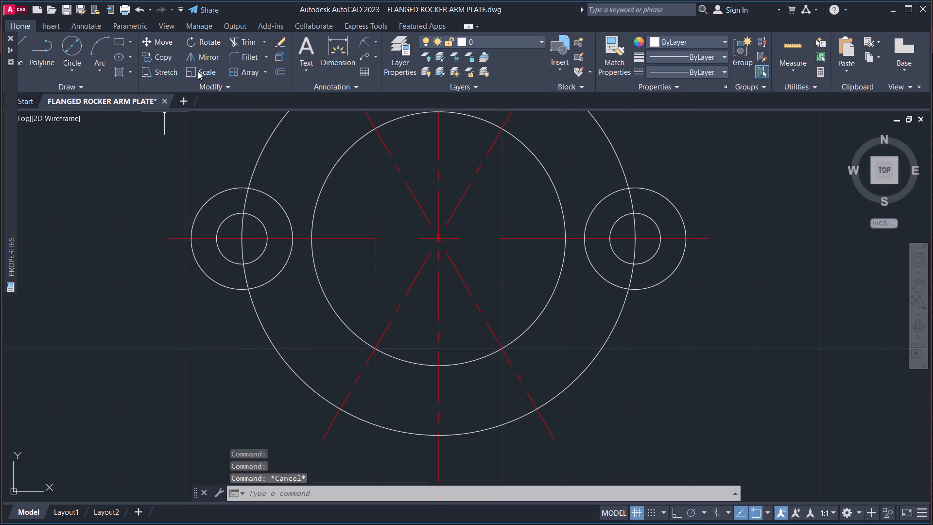
Draw a circle of radius 4 centred where the Ø62 circle meets the lower-left 60° centreline.
{"action": "left_click", "coordinate": [76, 74]}
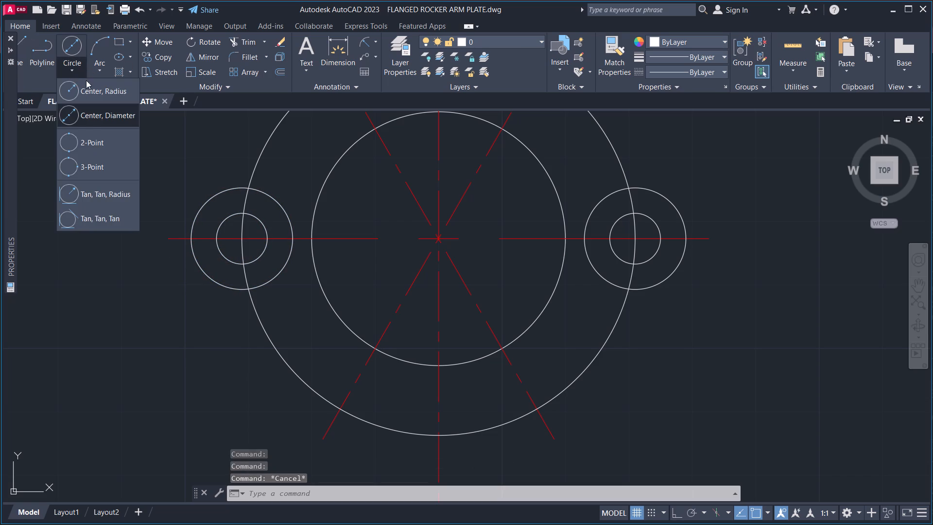
{"action": "left_click", "coordinate": [88, 91]}
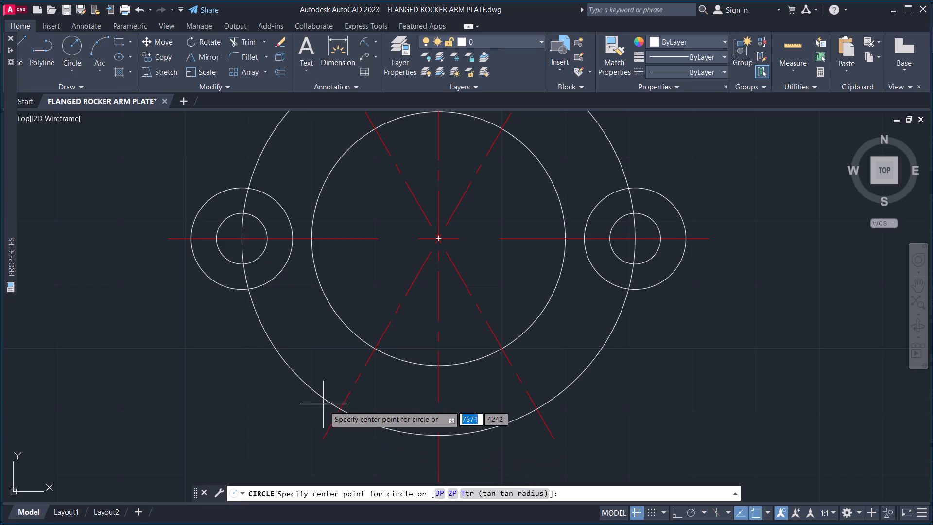
{"action": "left_click", "coordinate": [339, 409]}
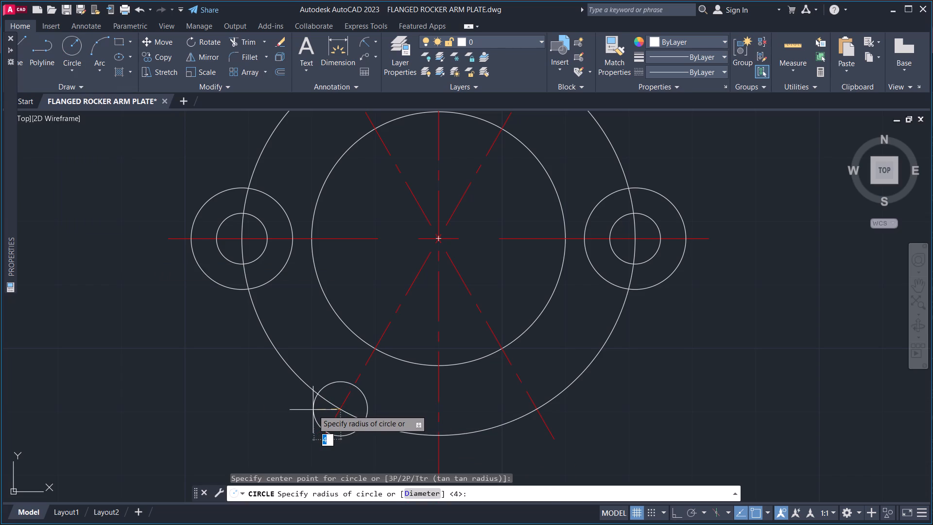
{"action": "key", "text": "4"}
{"action": "key", "text": "Return"}
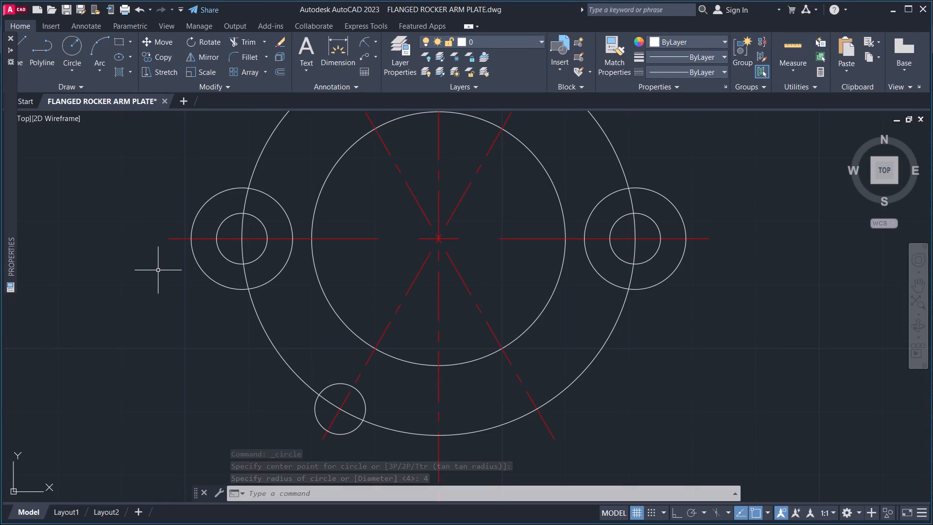
Draw a circle of radius 8 concentric with the radius 4 circle on the lower-left 60° centreline.
{"action": "left_click", "coordinate": [81, 53]}
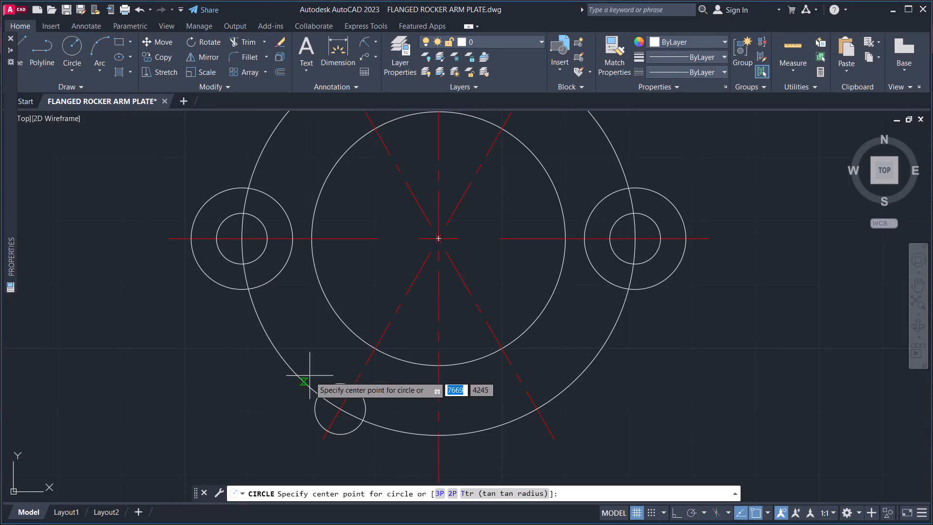
{"action": "left_click", "coordinate": [342, 410]}
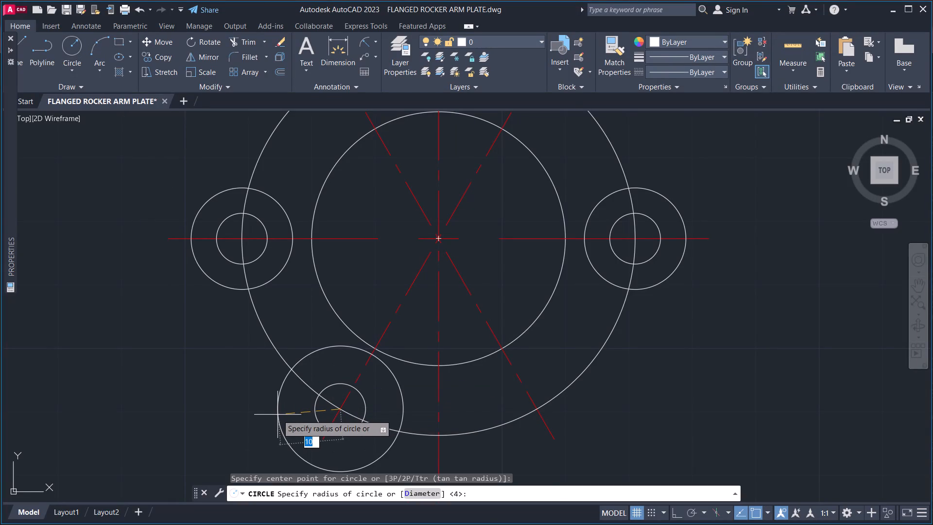
{"action": "key", "text": "8"}
{"action": "key", "text": "Return"}
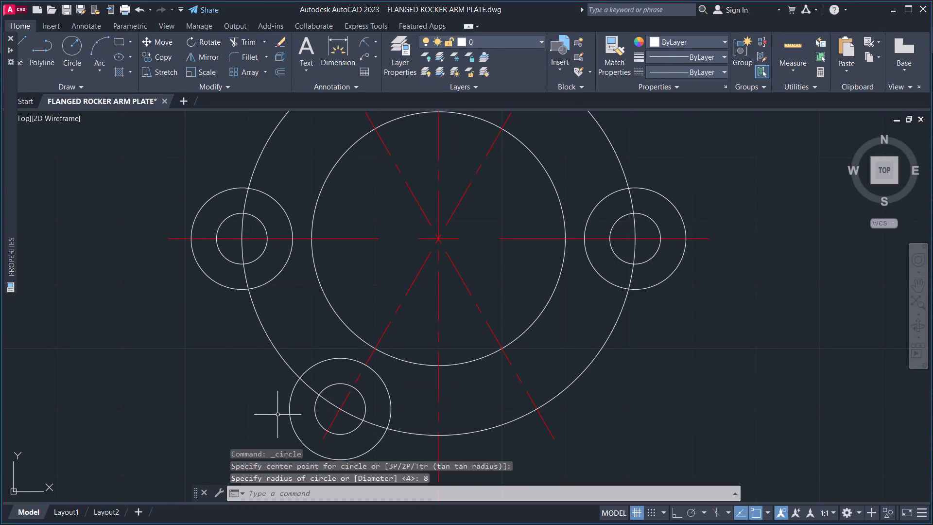
Copy the lower-left radius 4 and radius 8 circles to where the Ø62 circle meets the lower-right, upper-right and upper-left centrelines.
{"action": "scroll", "coordinate": [299, 153], "scroll_direction": "down", "scroll_amount": 2}
{"action": "middle_click_drag", "start_coordinate": [347, 214], "coordinate": [444, 275]}
{"action": "scroll", "coordinate": [521, 280], "scroll_direction": "up", "scroll_amount": 1}
{"action": "scroll", "coordinate": [381, 345], "scroll_direction": "up", "scroll_amount": 2}
{"action": "left_click_drag", "start_coordinate": [391, 329], "coordinate": [385, 327]}
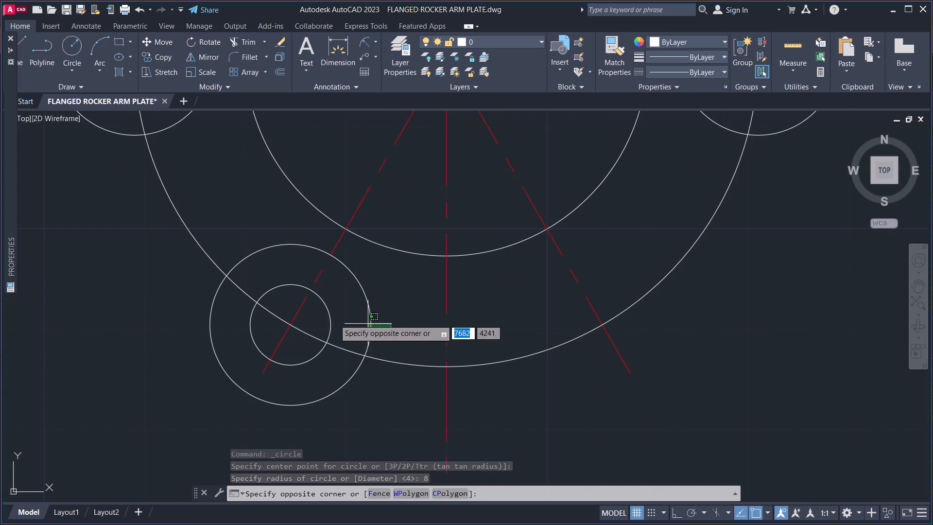
{"action": "left_click", "coordinate": [324, 318]}
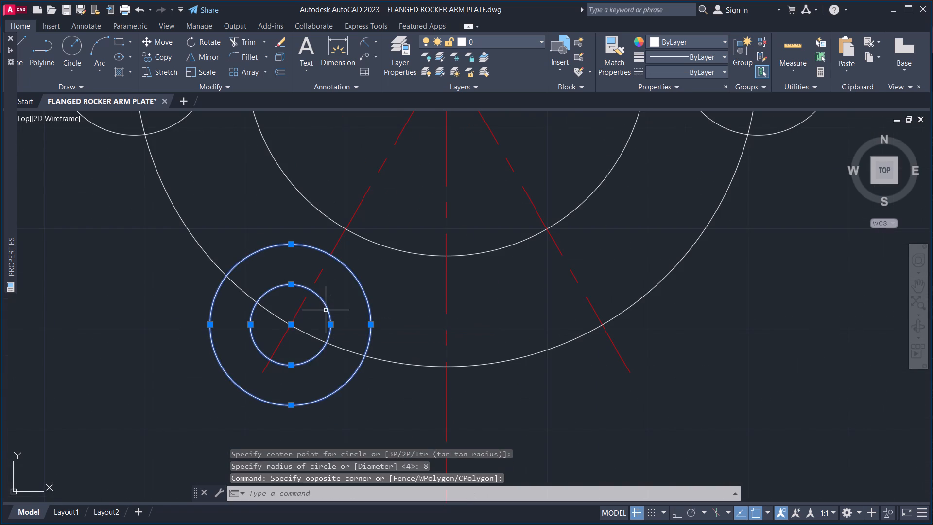
{"action": "type", "text": "CP"}
{"action": "key", "text": "space"}
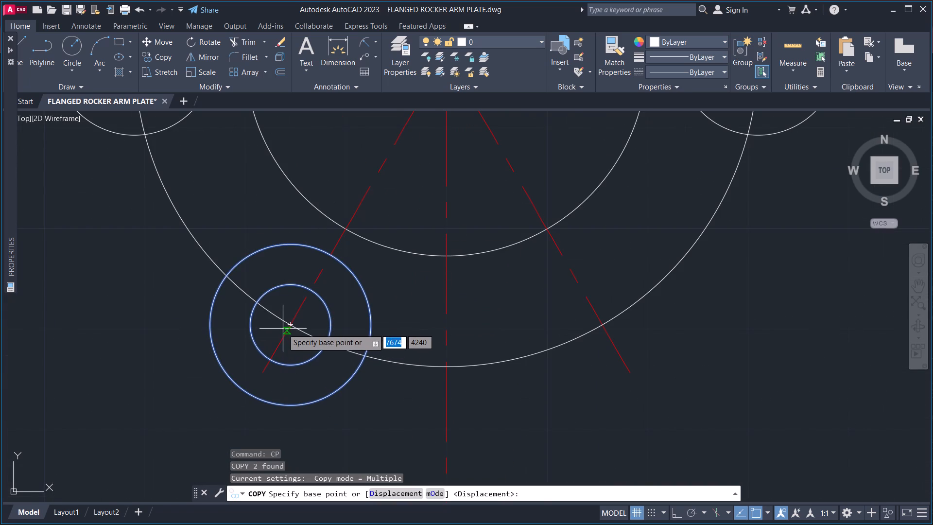
{"action": "left_click", "coordinate": [287, 325]}
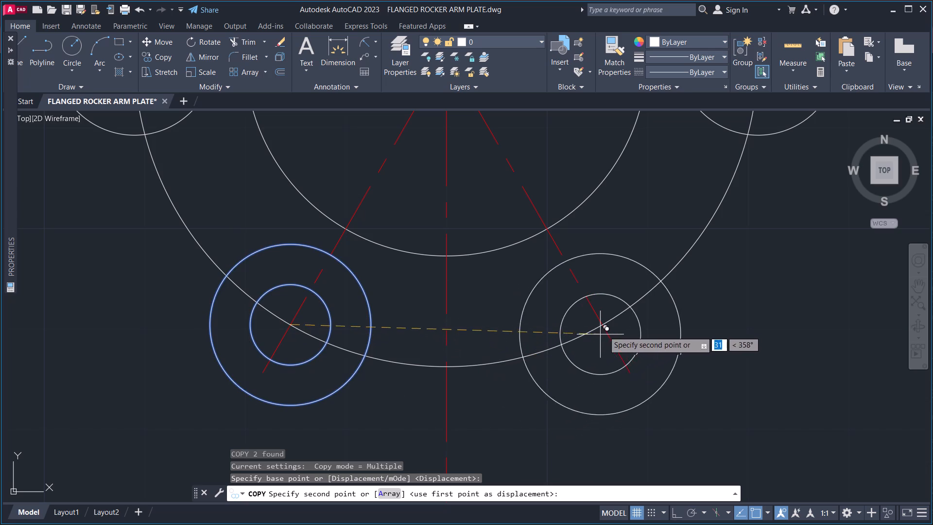
{"action": "left_click", "coordinate": [603, 325]}
{"action": "scroll", "coordinate": [607, 278], "scroll_direction": "down", "scroll_amount": 2}
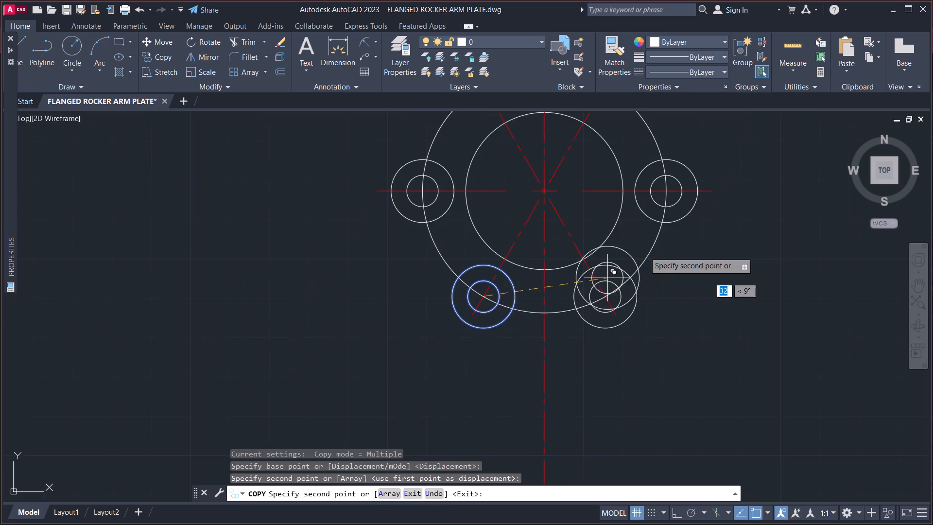
{"action": "middle_click_drag", "start_coordinate": [644, 252], "coordinate": [514, 417]}
{"action": "scroll", "coordinate": [476, 252], "scroll_direction": "up", "scroll_amount": 3}
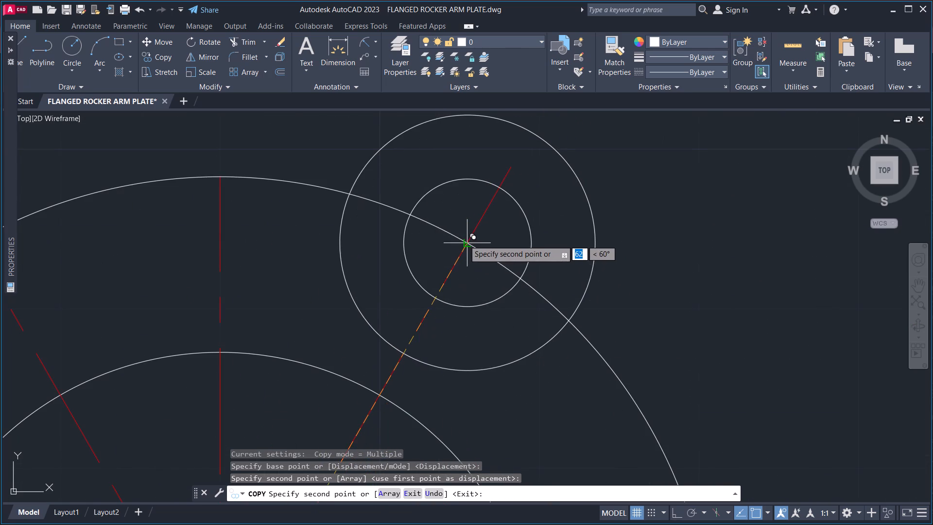
{"action": "left_click", "coordinate": [464, 240]}
{"action": "middle_click_drag", "start_coordinate": [370, 235], "coordinate": [655, 236]}
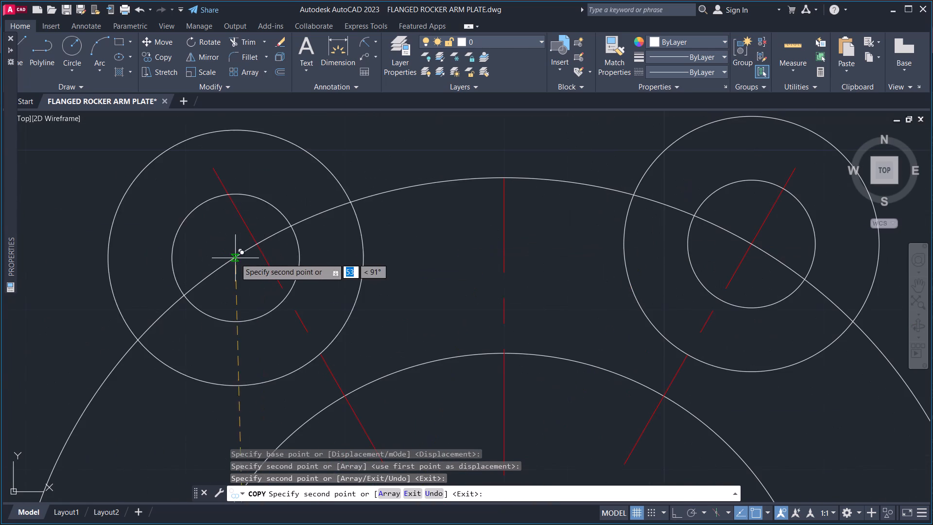
{"action": "left_click", "coordinate": [257, 242]}
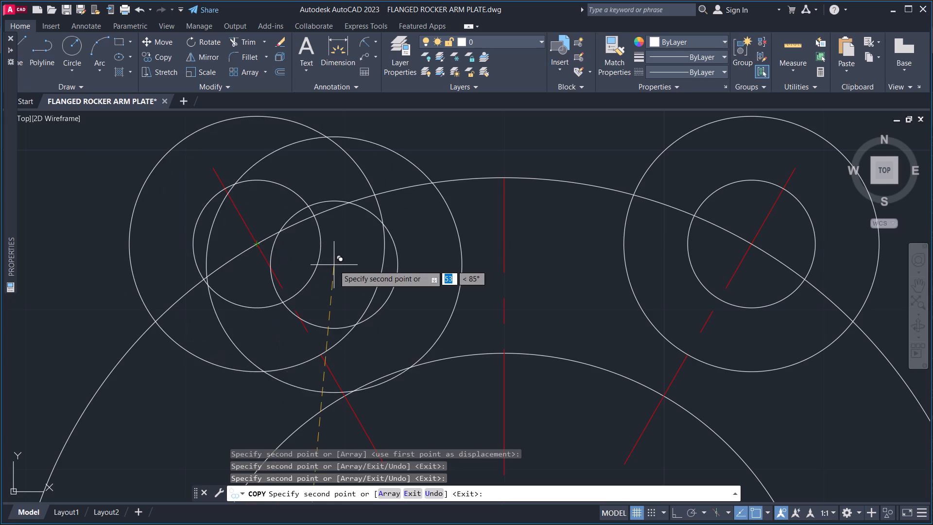
{"action": "key", "text": "Escape"}
{"action": "key", "text": "Escape"}
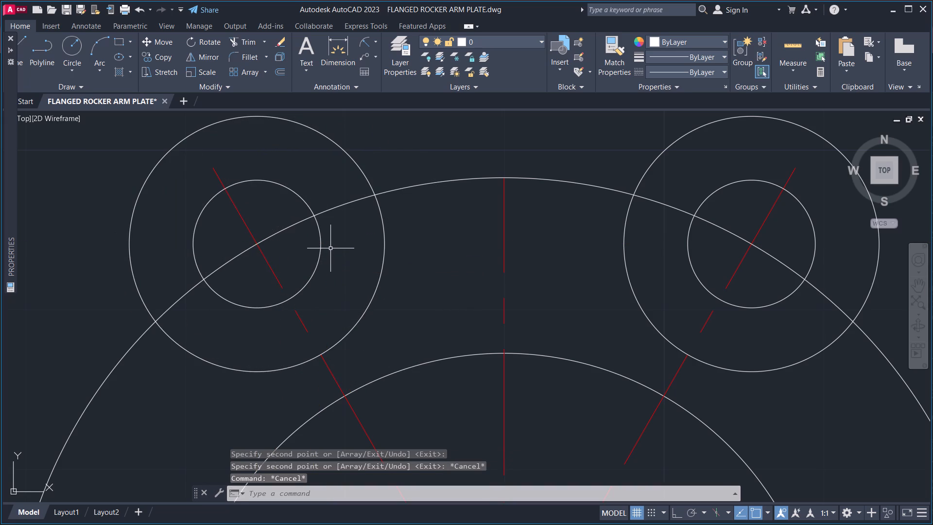
Examine the whole flange with its bolt-hole circle pairs around the Ø62 circle.
{"action": "scroll", "coordinate": [330, 248], "scroll_direction": "down", "scroll_amount": 2}
{"action": "middle_click_drag", "start_coordinate": [357, 289], "coordinate": [356, 242]}
{"action": "middle_click_drag", "start_coordinate": [383, 318], "coordinate": [396, 286]}
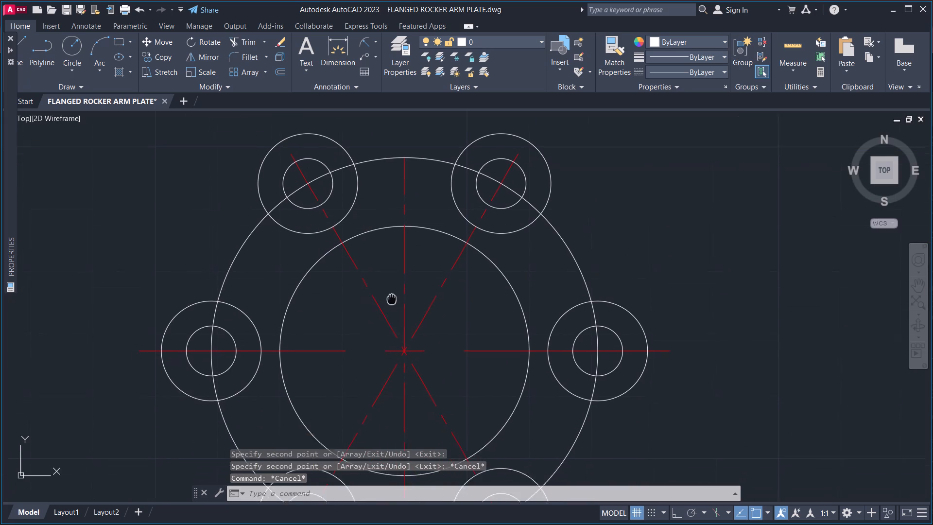
{"action": "middle_click_drag", "start_coordinate": [396, 286], "coordinate": [400, 217]}
{"action": "scroll", "coordinate": [400, 217], "scroll_direction": "down", "scroll_amount": 1}
{"action": "middle_click_drag", "start_coordinate": [424, 303], "coordinate": [455, 285]}
{"action": "middle_click_drag", "start_coordinate": [464, 238], "coordinate": [460, 284]}
{"action": "middle_click_drag", "start_coordinate": [401, 227], "coordinate": [499, 253]}
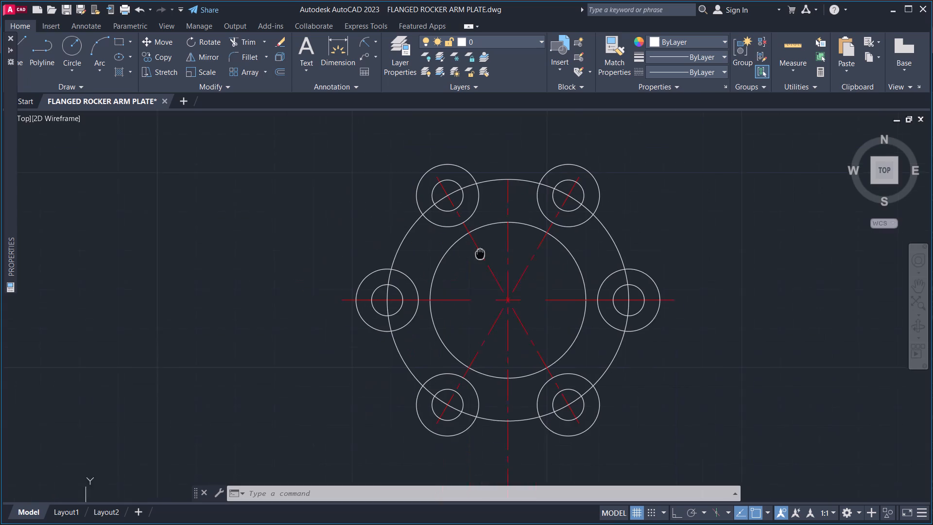
{"action": "middle_click_drag", "start_coordinate": [499, 253], "coordinate": [511, 253]}
{"action": "scroll", "coordinate": [511, 253], "scroll_direction": "down", "scroll_amount": 1}
{"action": "middle_click_drag", "start_coordinate": [510, 250], "coordinate": [502, 230]}
Trim the upper-left radius 8 circle inside the Ø62 circle, and the Ø62 arc pieces between that lobe and its hole.
{"action": "scroll", "coordinate": [498, 200], "scroll_direction": "up", "scroll_amount": 3}
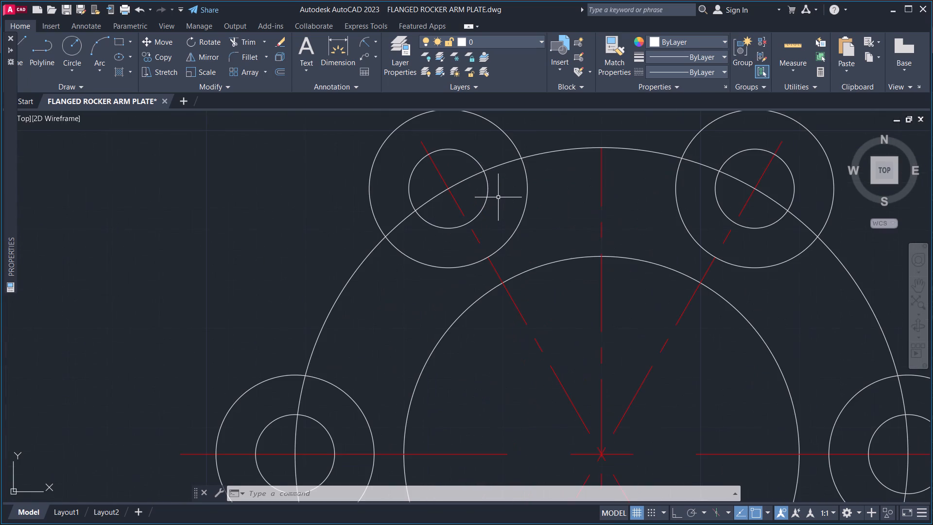
{"action": "scroll", "coordinate": [481, 179], "scroll_direction": "down", "scroll_amount": 1}
{"action": "middle_click_drag", "start_coordinate": [449, 210], "coordinate": [365, 247]}
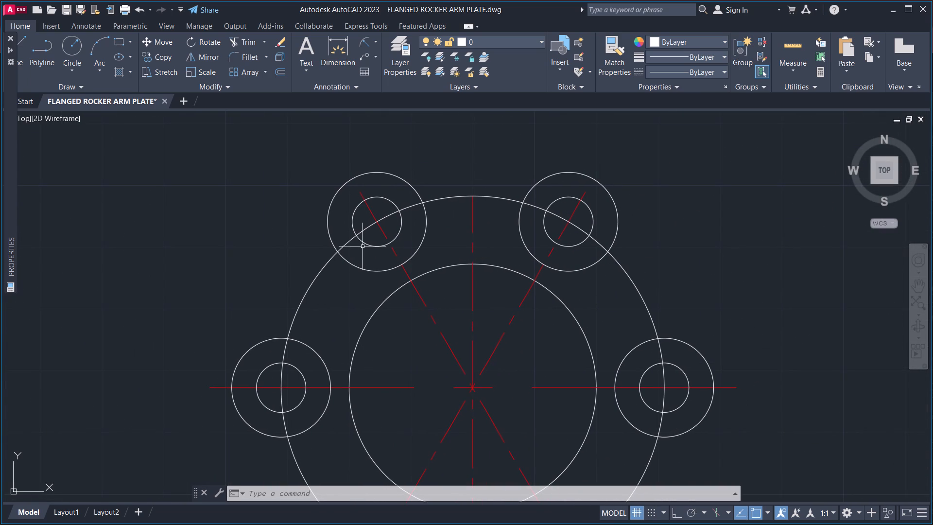
{"action": "key", "text": "t"}
{"action": "type", "text": "R"}
{"action": "key", "text": "space"}
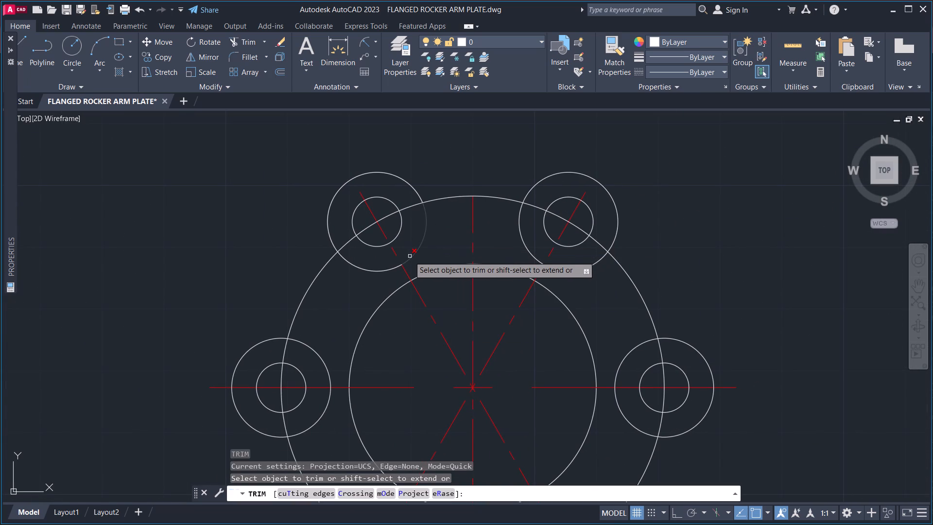
{"action": "left_click", "coordinate": [409, 256]}
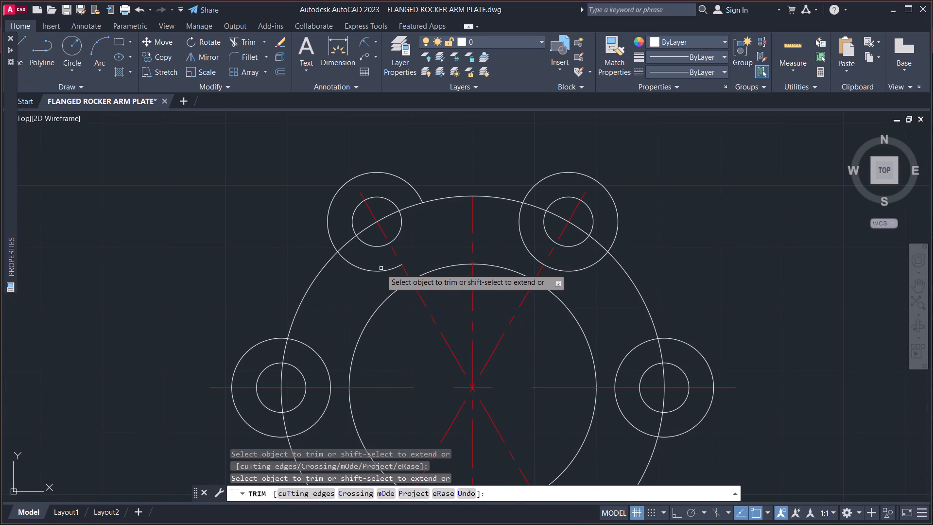
{"action": "left_click", "coordinate": [377, 272]}
{"action": "left_click", "coordinate": [349, 243]}
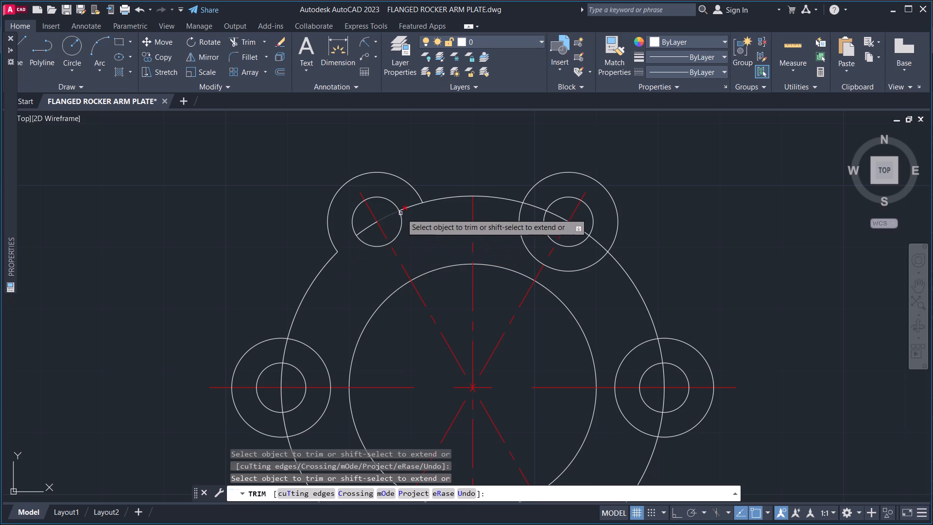
{"action": "left_click", "coordinate": [414, 206]}
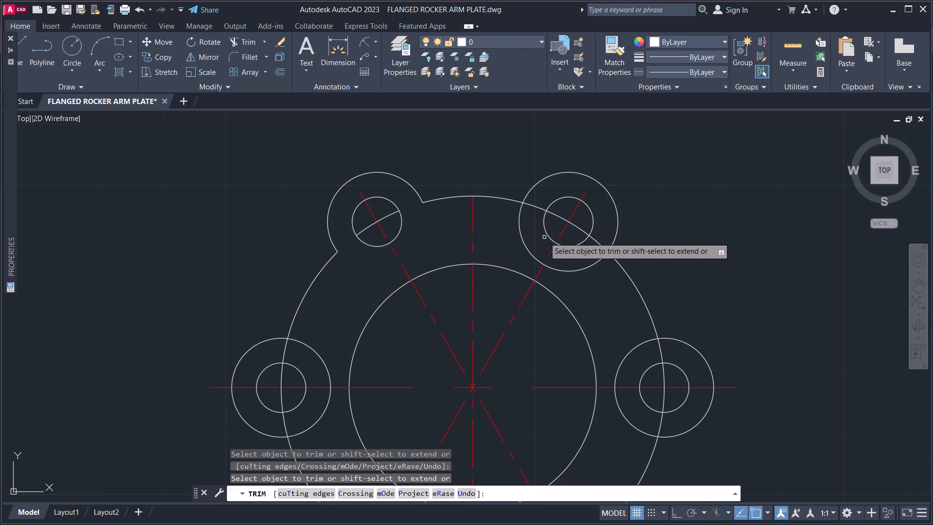
Trim the Ø62 arc pieces between the upper-right lobe and its hole, and the lobe's radius 8 circle inside the Ø62 circle.
{"action": "left_click", "coordinate": [539, 209]}
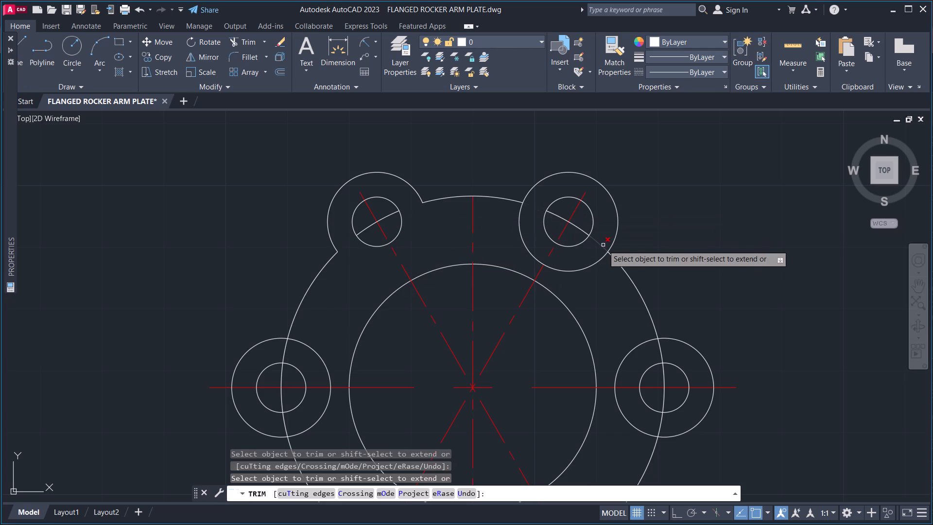
{"action": "left_click", "coordinate": [599, 246]}
{"action": "left_click", "coordinate": [575, 270]}
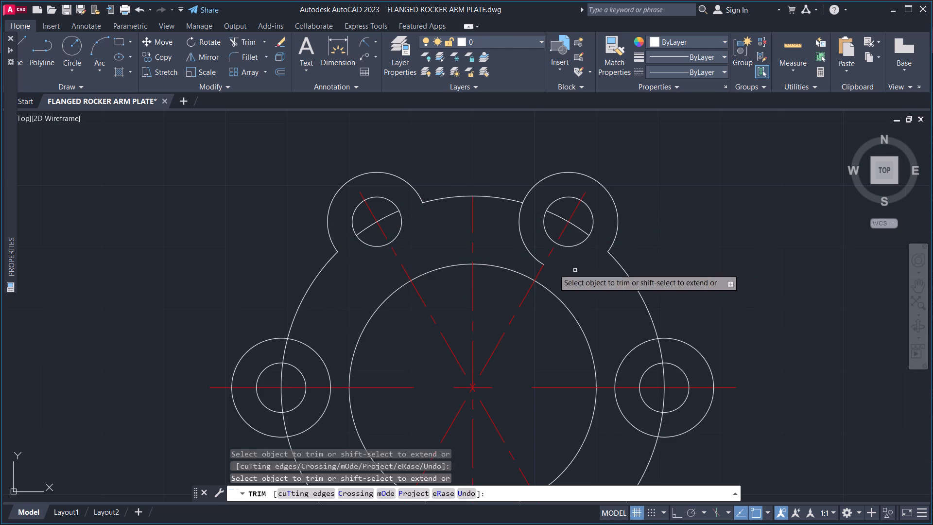
{"action": "left_click", "coordinate": [529, 252]}
{"action": "scroll", "coordinate": [572, 268], "scroll_direction": "down", "scroll_amount": 2}
{"action": "middle_click_drag", "start_coordinate": [590, 283], "coordinate": [564, 185]}
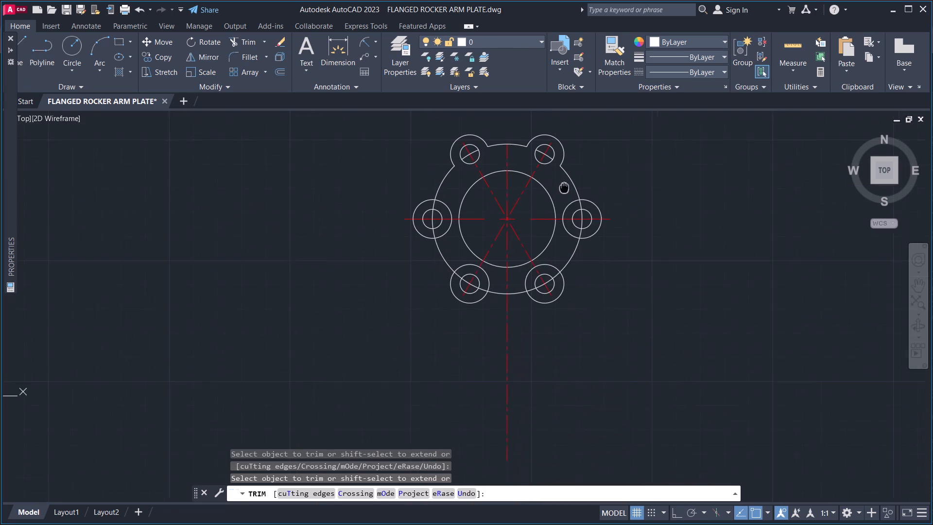
Trim the right lobe's radius 8 circle inside the Ø62 circle, and the Ø62 arc pieces between that lobe and its hole.
{"action": "middle_click_drag", "start_coordinate": [564, 185], "coordinate": [563, 185]}
{"action": "scroll", "coordinate": [568, 206], "scroll_direction": "up", "scroll_amount": 2}
{"action": "left_click", "coordinate": [564, 186]}
{"action": "left_click", "coordinate": [567, 218]}
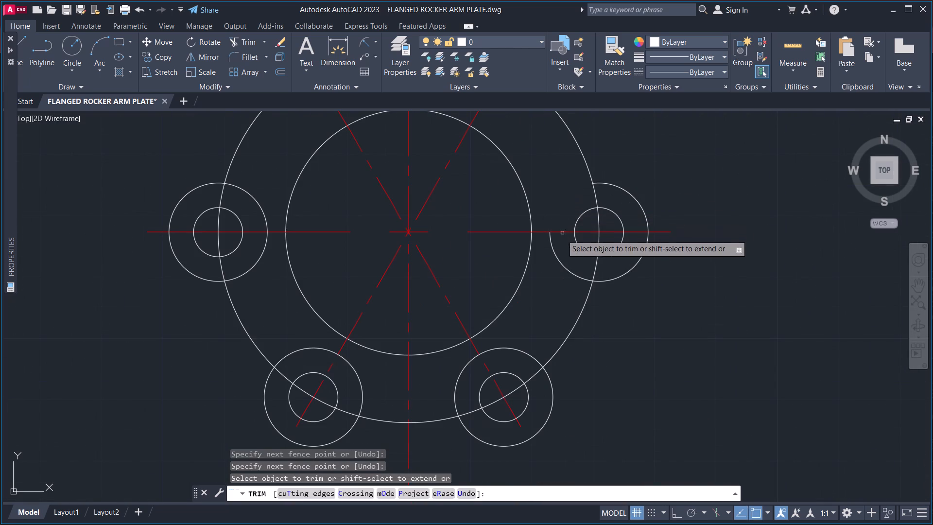
{"action": "left_click", "coordinate": [561, 246]}
{"action": "left_click", "coordinate": [548, 277]}
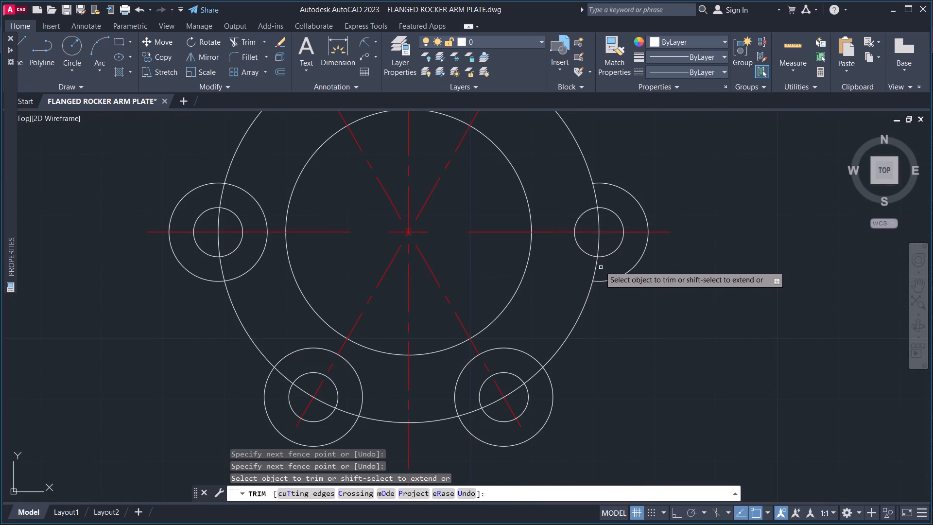
{"action": "left_click", "coordinate": [594, 270]}
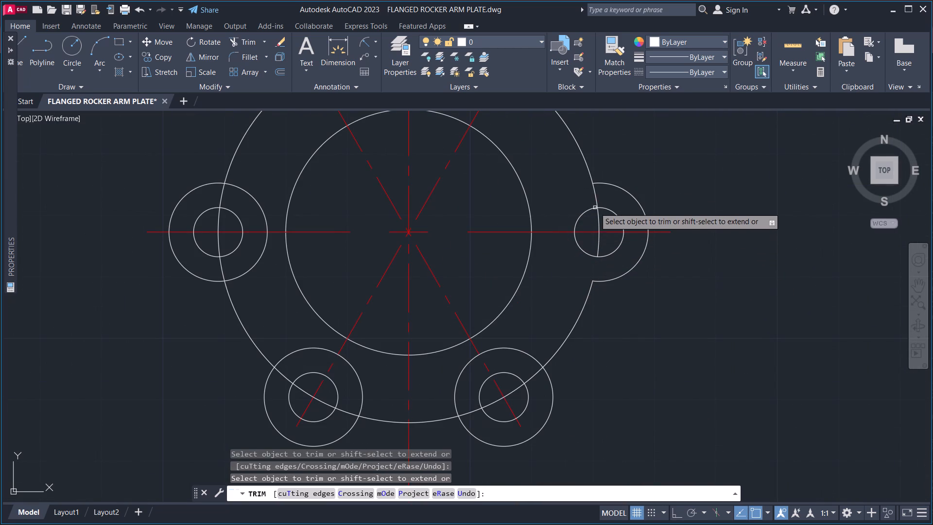
{"action": "left_click", "coordinate": [597, 203]}
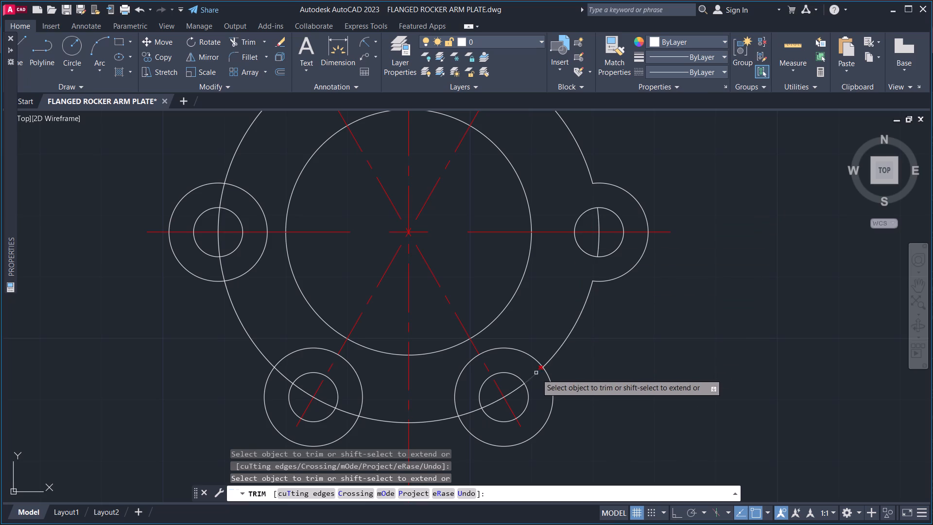
Trim the Ø62 arc pieces between the lower-right lobe and its hole, and the lobe's radius 8 circle inside the Ø62 circle.
{"action": "left_click", "coordinate": [537, 374]}
{"action": "left_click", "coordinate": [536, 361]}
{"action": "left_click", "coordinate": [456, 380]}
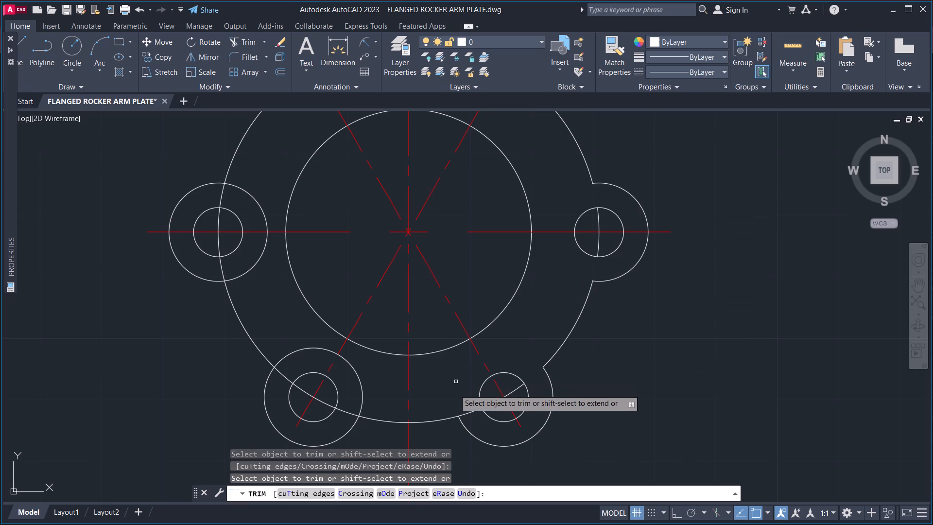
{"action": "left_click", "coordinate": [465, 413]}
Trim the Ø62 arc pieces between the lower-left lobe and its hole, and the lobe's radius 8 circle inside the Ø62 circle.
{"action": "middle_click_drag", "start_coordinate": [436, 412], "coordinate": [498, 355]}
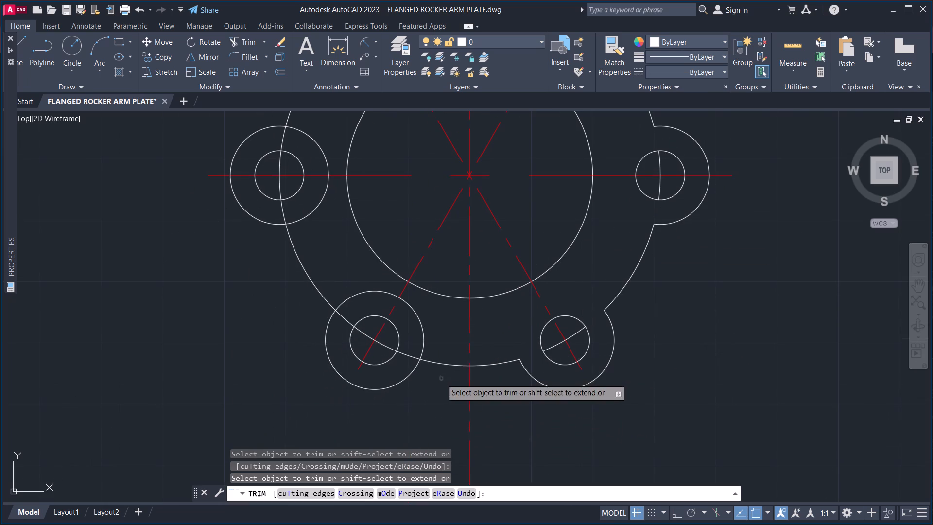
{"action": "left_click", "coordinate": [409, 356]}
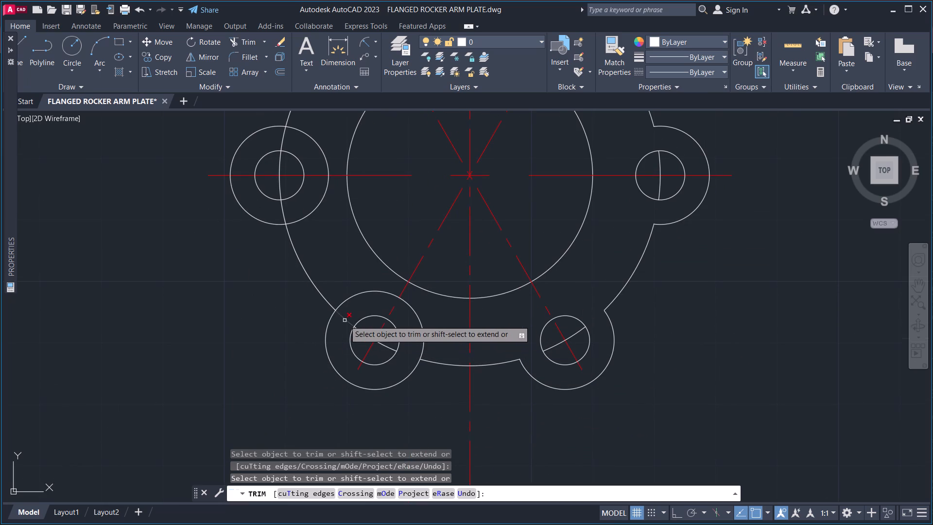
{"action": "left_click", "coordinate": [345, 320]}
{"action": "left_click", "coordinate": [370, 292]}
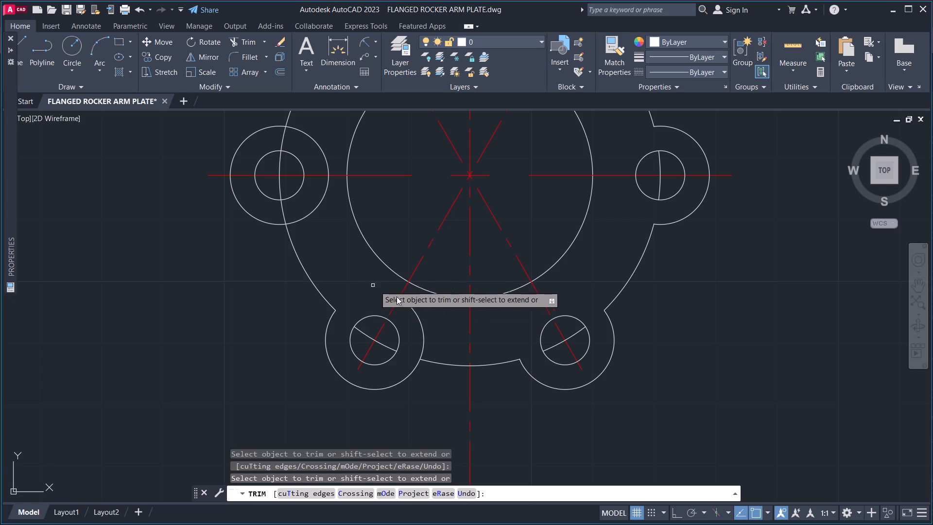
{"action": "left_click", "coordinate": [408, 309]}
{"action": "left_click", "coordinate": [415, 303]}
Trim the left lobe's radius 8 circle inside the Ø62 circle and the Ø62 arc pieces around its hole, and end trimming.
{"action": "scroll", "coordinate": [415, 303], "scroll_direction": "down", "scroll_amount": 1}
{"action": "middle_click_drag", "start_coordinate": [416, 305], "coordinate": [460, 334]}
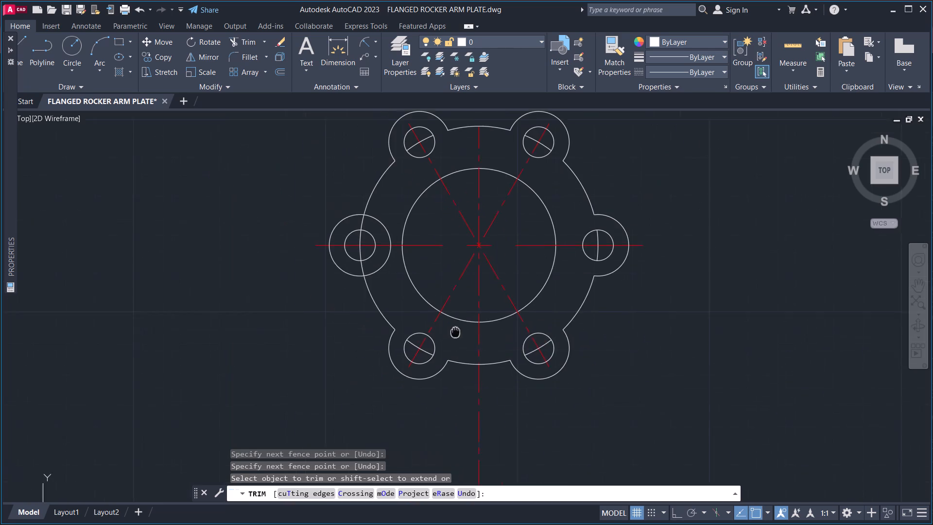
{"action": "middle_click_drag", "start_coordinate": [460, 334], "coordinate": [473, 343]}
{"action": "scroll", "coordinate": [399, 280], "scroll_direction": "up", "scroll_amount": 1}
{"action": "left_click_drag", "start_coordinate": [417, 301], "coordinate": [416, 296]}
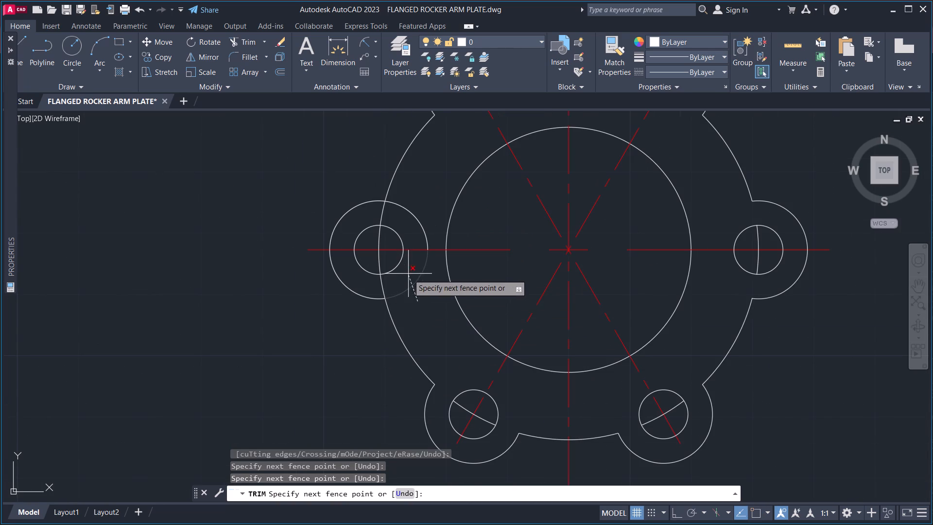
{"action": "left_click", "coordinate": [410, 275]}
{"action": "left_click_drag", "start_coordinate": [429, 216], "coordinate": [425, 221]}
{"action": "left_click", "coordinate": [416, 234]}
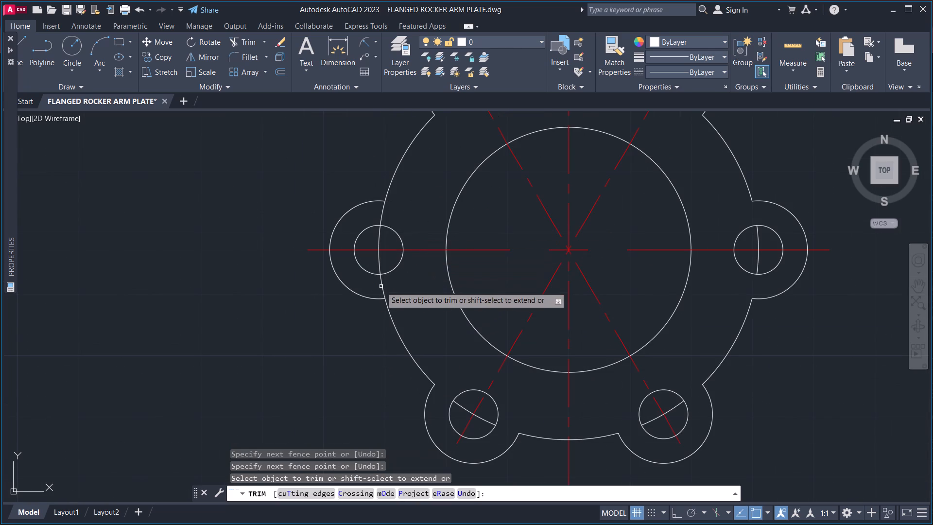
{"action": "left_click", "coordinate": [381, 286]}
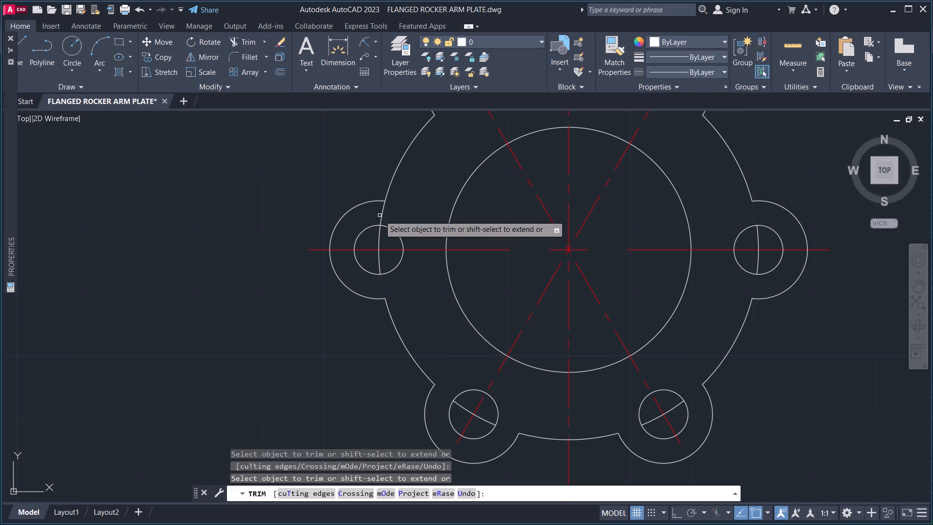
{"action": "left_click", "coordinate": [380, 215]}
{"action": "left_click", "coordinate": [394, 212]}
{"action": "scroll", "coordinate": [407, 198], "scroll_direction": "down", "scroll_amount": 1}
{"action": "middle_click_drag", "start_coordinate": [411, 194], "coordinate": [360, 292]}
{"action": "middle_click_drag", "start_coordinate": [366, 280], "coordinate": [381, 215]}
{"action": "middle_click_drag", "start_coordinate": [696, 353], "coordinate": [677, 320]}
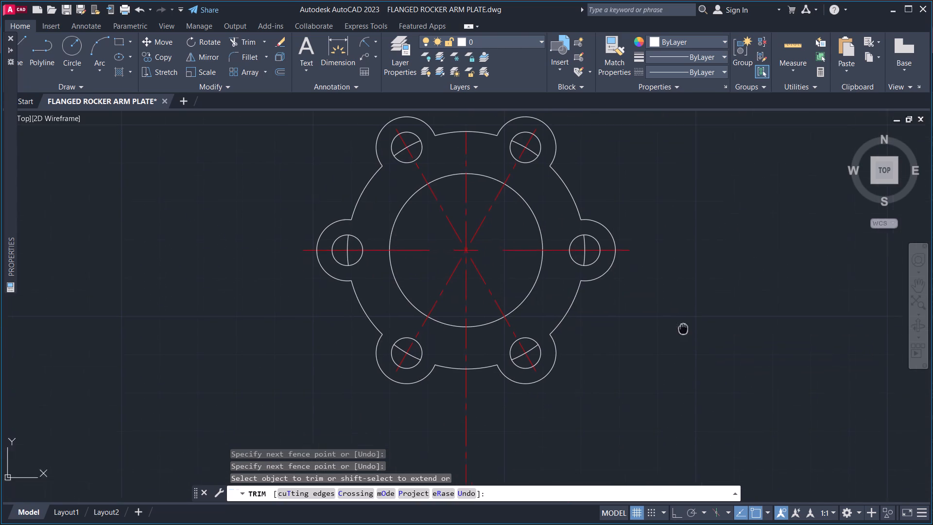
{"action": "middle_click_drag", "start_coordinate": [677, 320], "coordinate": [662, 298]}
{"action": "key", "text": "Escape"}
Move the Ø62 arc piece inside the lower-right bolt hole to layer 1.
{"action": "scroll", "coordinate": [509, 312], "scroll_direction": "up", "scroll_amount": 3}
{"action": "left_click", "coordinate": [484, 319]}
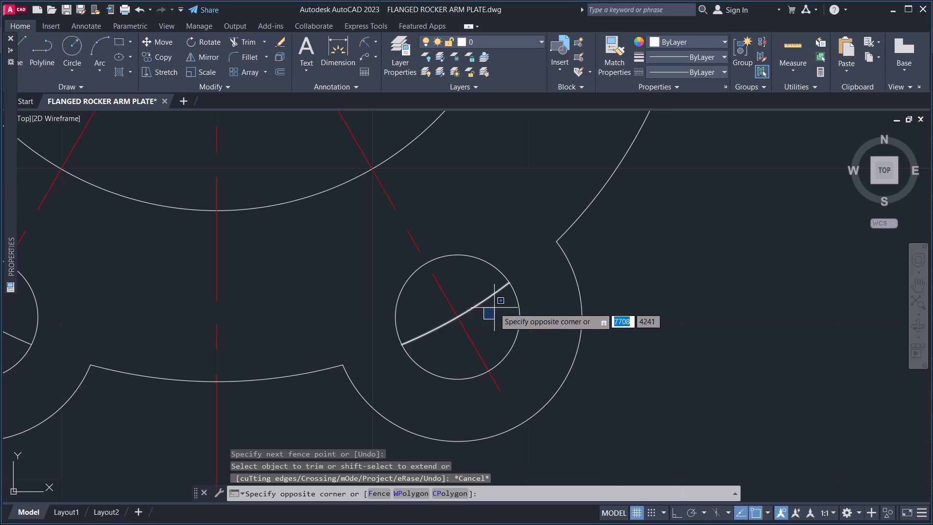
{"action": "left_click", "coordinate": [474, 292]}
{"action": "scroll", "coordinate": [474, 292], "scroll_direction": "down", "scroll_amount": 1}
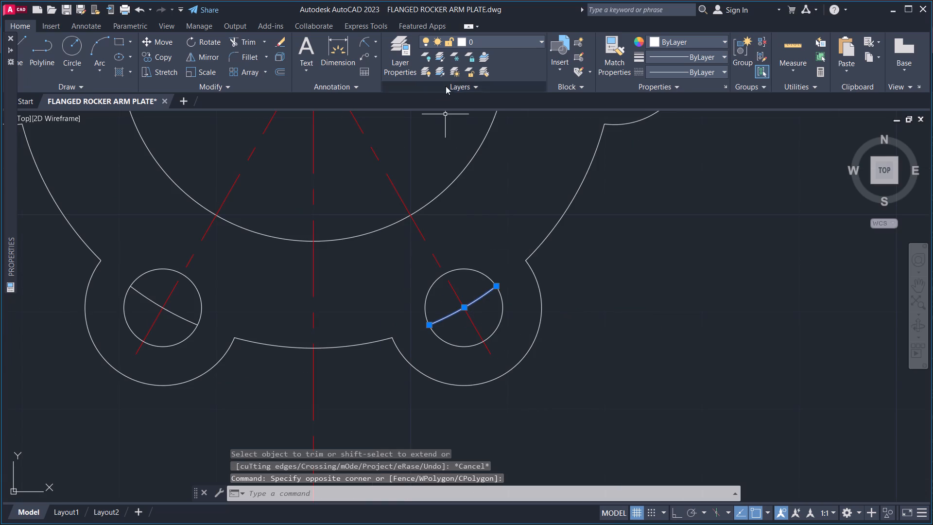
{"action": "left_click", "coordinate": [508, 42]}
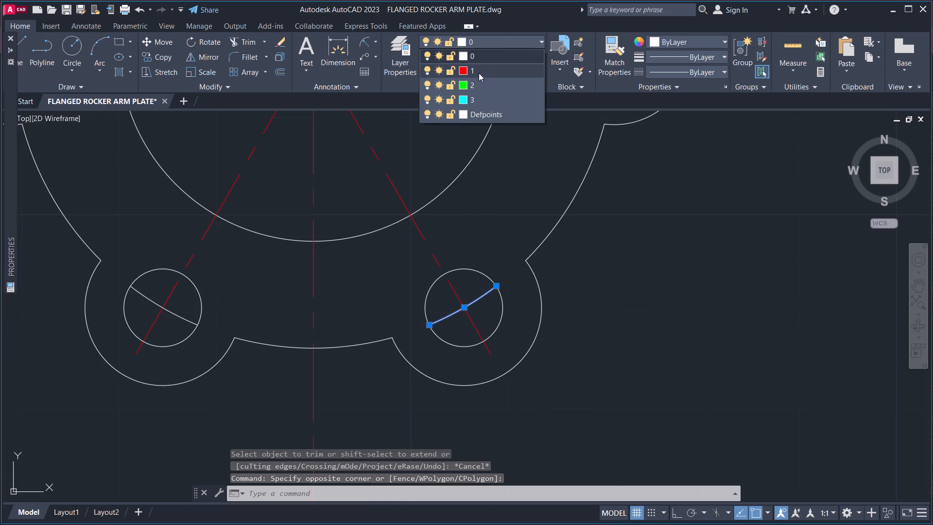
{"action": "left_click", "coordinate": [479, 73]}
{"action": "middle_click_drag", "start_coordinate": [585, 303], "coordinate": [506, 383]}
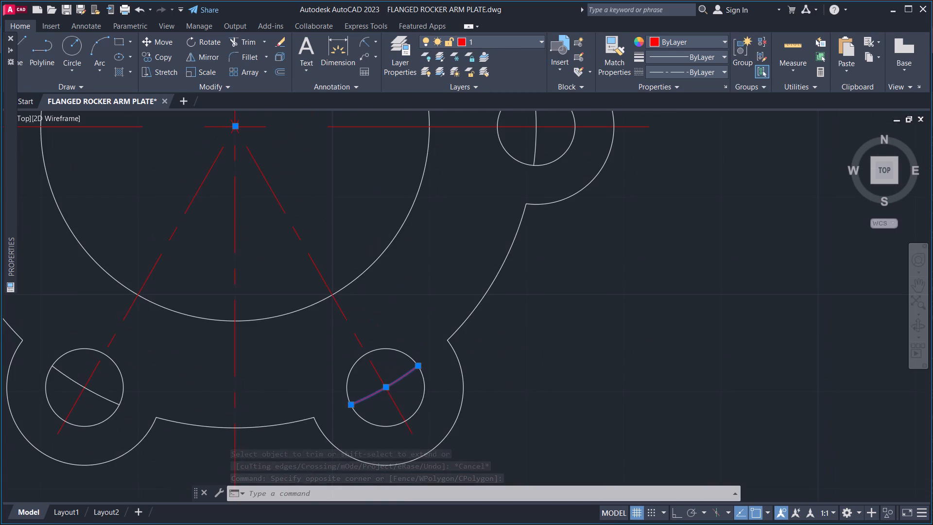
{"action": "middle_click_drag", "start_coordinate": [506, 383], "coordinate": [509, 412]}
{"action": "key", "text": "Escape"}
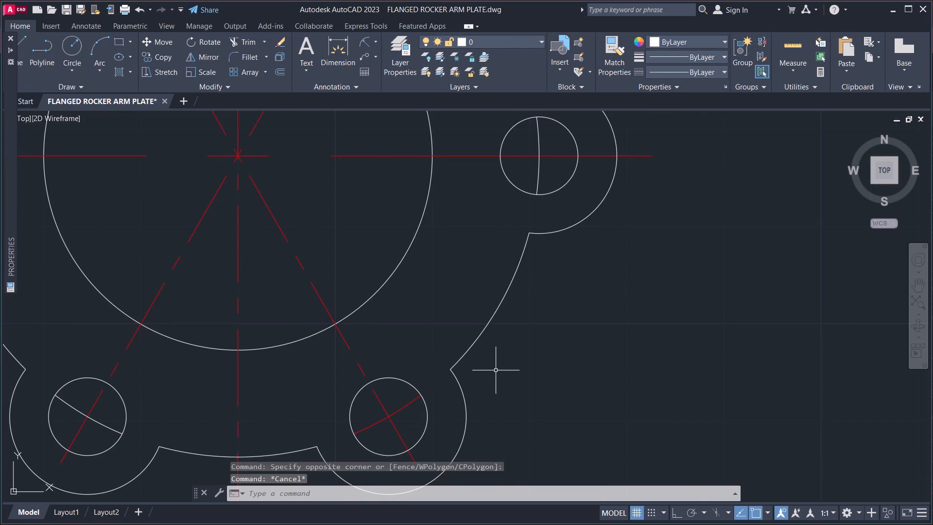
Match the properties of the lower-right hole's red centreline arc onto the arc pieces inside the other five bolt holes.
{"action": "scroll", "coordinate": [496, 370], "scroll_direction": "down", "scroll_amount": 1}
{"action": "scroll", "coordinate": [455, 381], "scroll_direction": "down", "scroll_amount": 1}
{"action": "scroll", "coordinate": [450, 402], "scroll_direction": "up", "scroll_amount": 3}
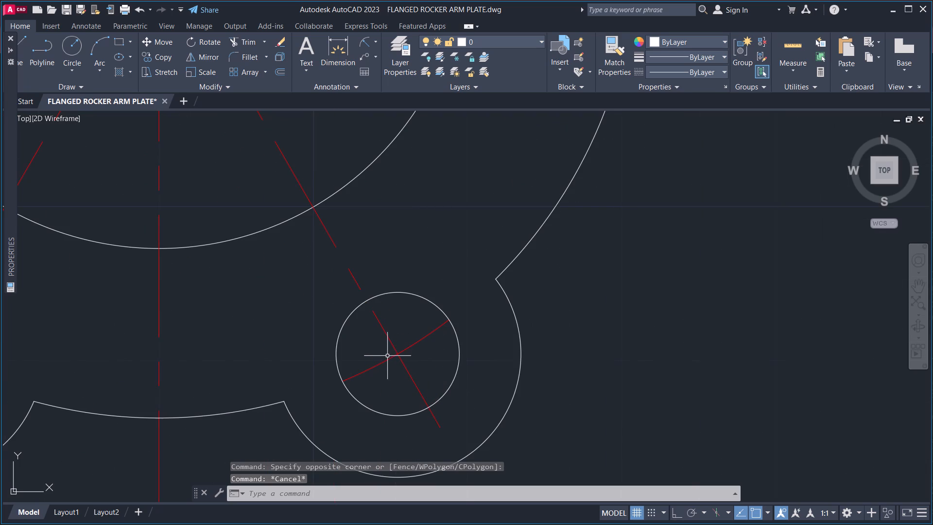
{"action": "left_click_drag", "start_coordinate": [387, 356], "coordinate": [385, 364]}
{"action": "left_click", "coordinate": [378, 383]}
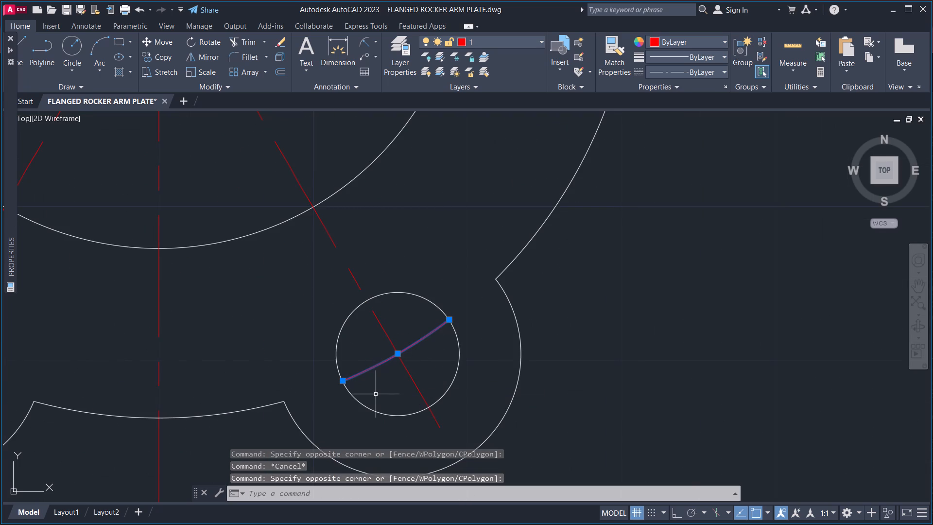
{"action": "type", "text": "MA"}
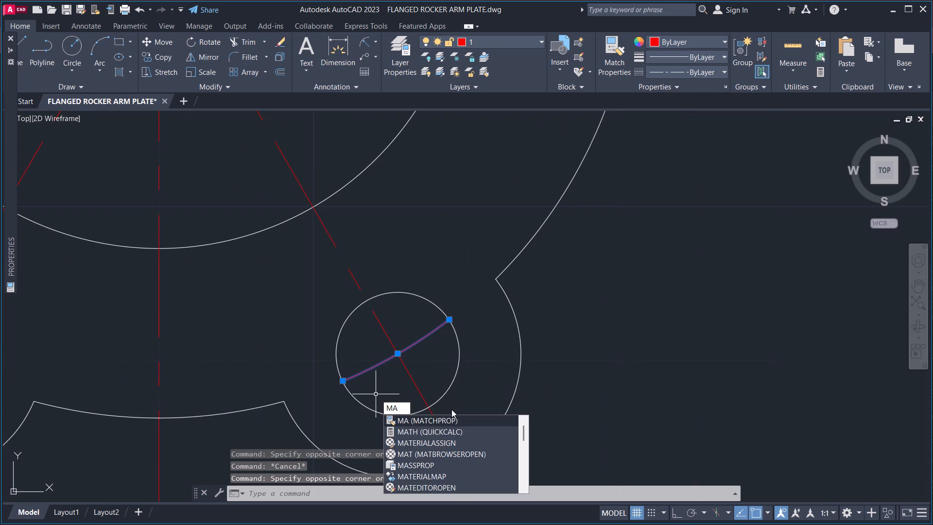
{"action": "left_click", "coordinate": [454, 420]}
{"action": "scroll", "coordinate": [485, 275], "scroll_direction": "down", "scroll_amount": 2}
{"action": "middle_click_drag", "start_coordinate": [525, 260], "coordinate": [466, 371]}
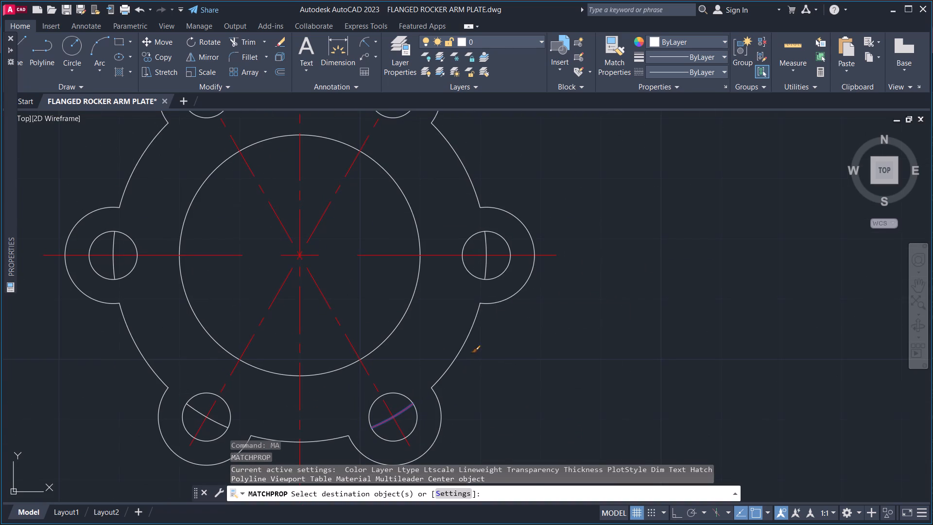
{"action": "left_click", "coordinate": [486, 268]}
{"action": "middle_click_drag", "start_coordinate": [450, 206], "coordinate": [457, 217]}
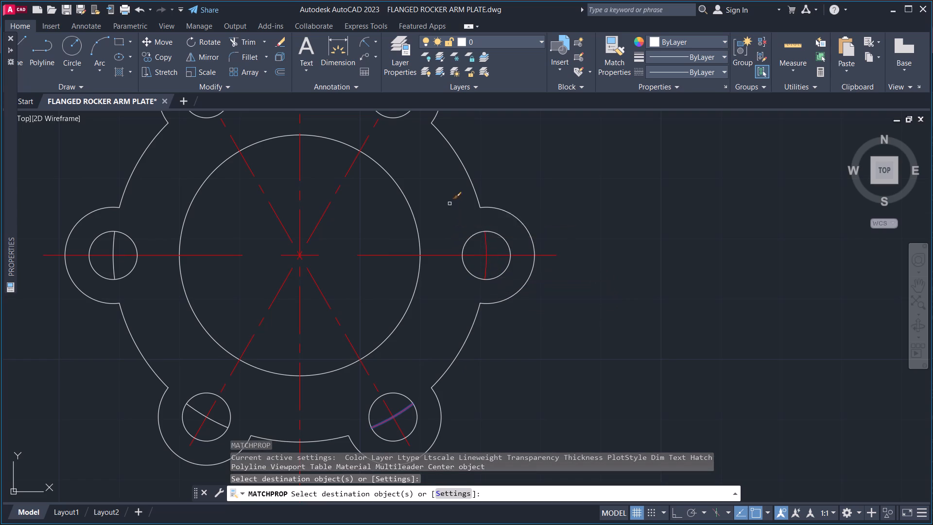
{"action": "middle_click_drag", "start_coordinate": [457, 217], "coordinate": [501, 324]}
{"action": "left_click", "coordinate": [455, 216]}
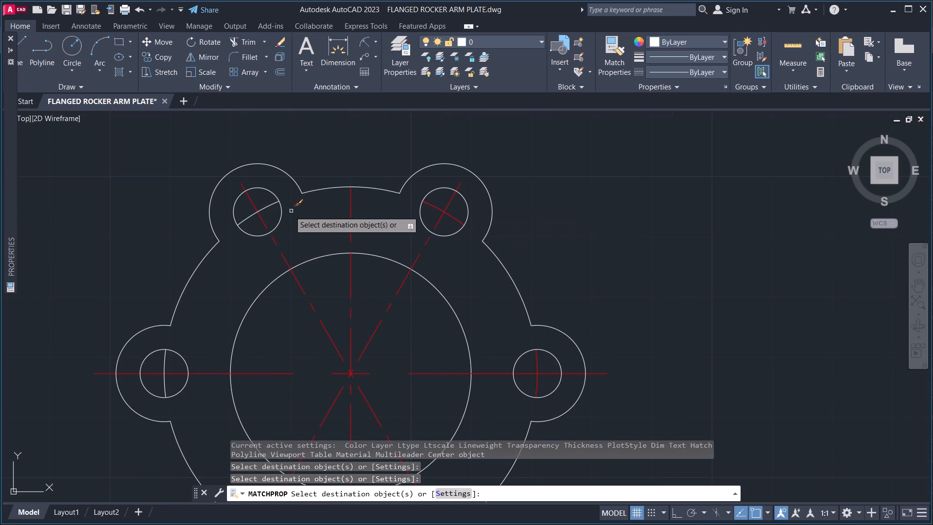
{"action": "left_click", "coordinate": [269, 207]}
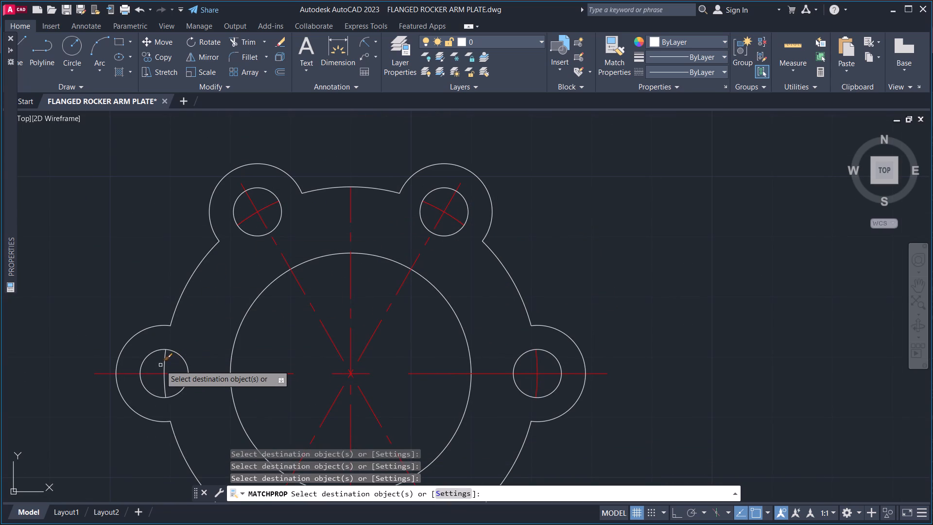
{"action": "left_click", "coordinate": [165, 365]}
{"action": "middle_click_drag", "start_coordinate": [228, 323], "coordinate": [257, 202]}
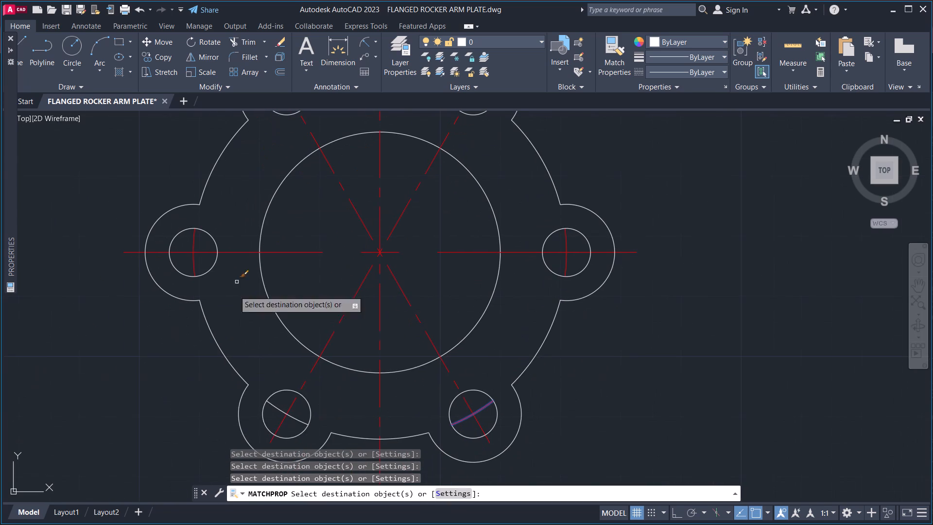
{"action": "left_click", "coordinate": [275, 407]}
{"action": "middle_click", "coordinate": [263, 355]}
{"action": "scroll", "coordinate": [263, 355], "scroll_direction": "down", "scroll_amount": 1}
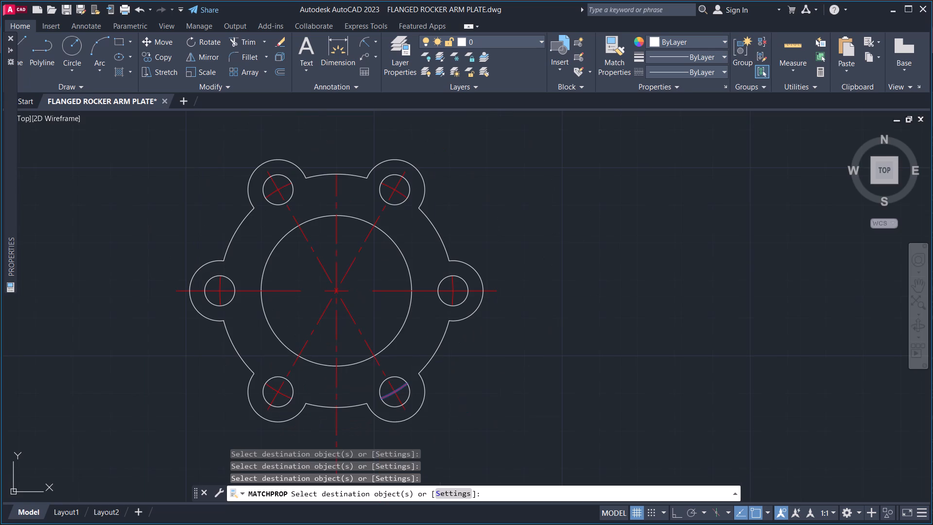
{"action": "key", "text": "Escape"}
{"action": "middle_click_drag", "start_coordinate": [371, 381], "coordinate": [371, 278]}
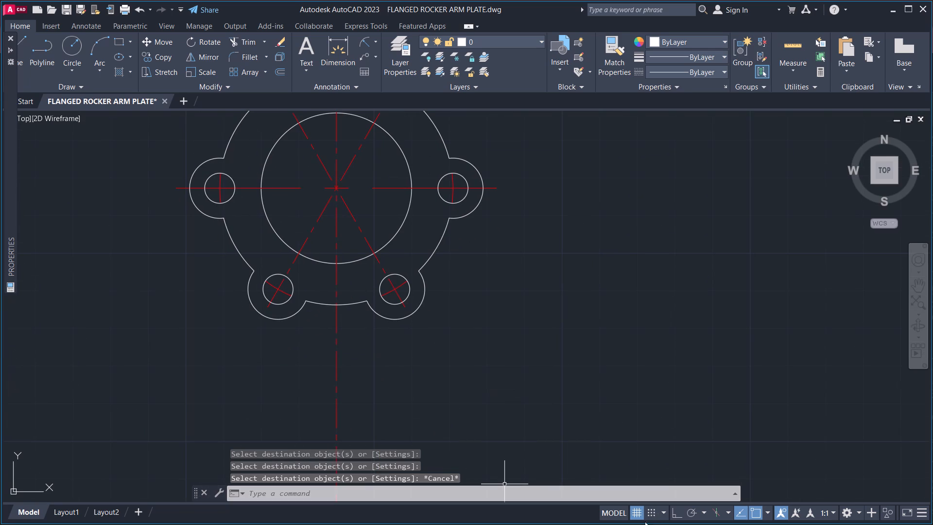
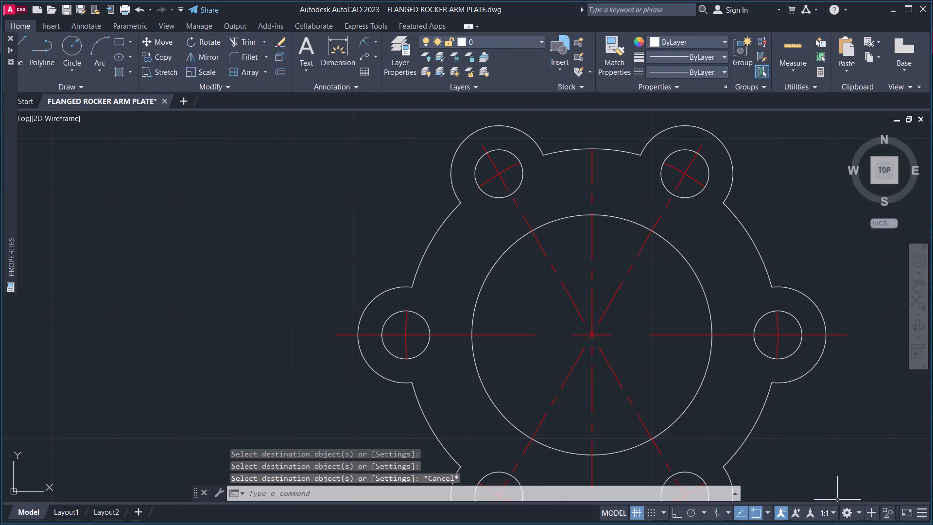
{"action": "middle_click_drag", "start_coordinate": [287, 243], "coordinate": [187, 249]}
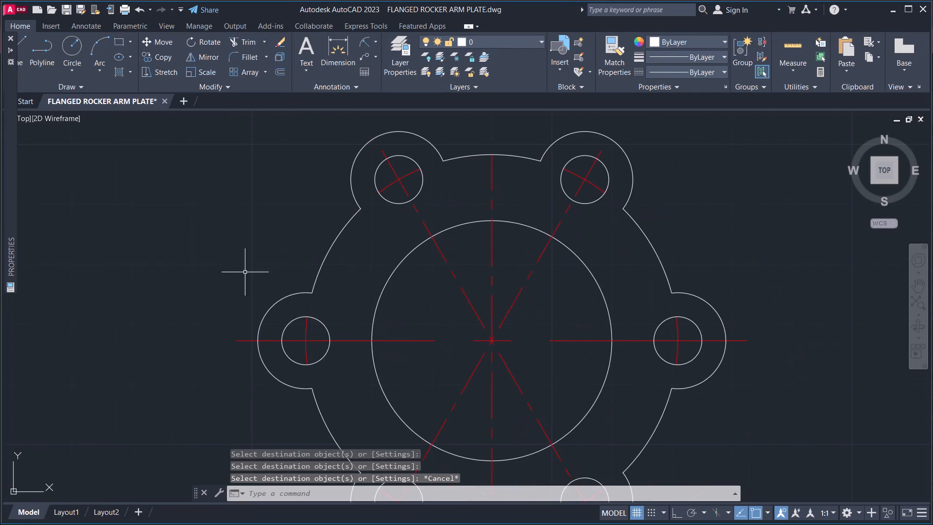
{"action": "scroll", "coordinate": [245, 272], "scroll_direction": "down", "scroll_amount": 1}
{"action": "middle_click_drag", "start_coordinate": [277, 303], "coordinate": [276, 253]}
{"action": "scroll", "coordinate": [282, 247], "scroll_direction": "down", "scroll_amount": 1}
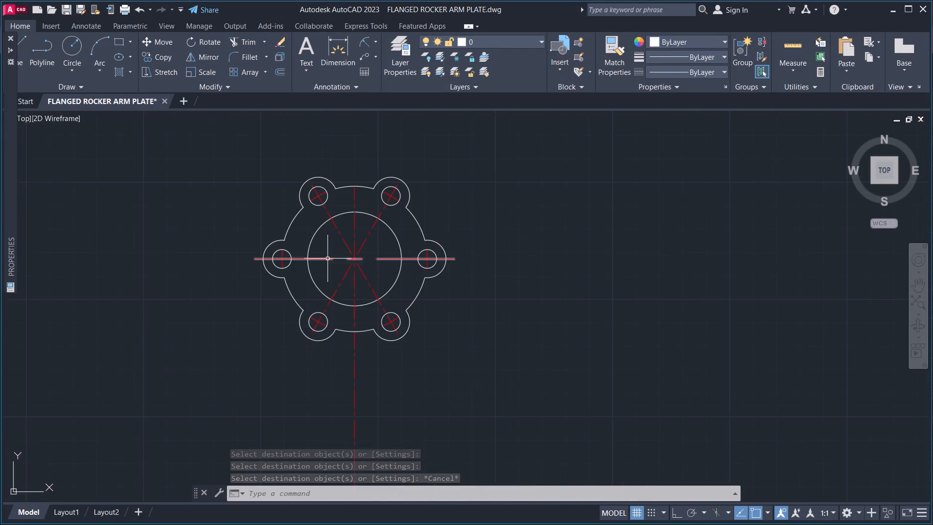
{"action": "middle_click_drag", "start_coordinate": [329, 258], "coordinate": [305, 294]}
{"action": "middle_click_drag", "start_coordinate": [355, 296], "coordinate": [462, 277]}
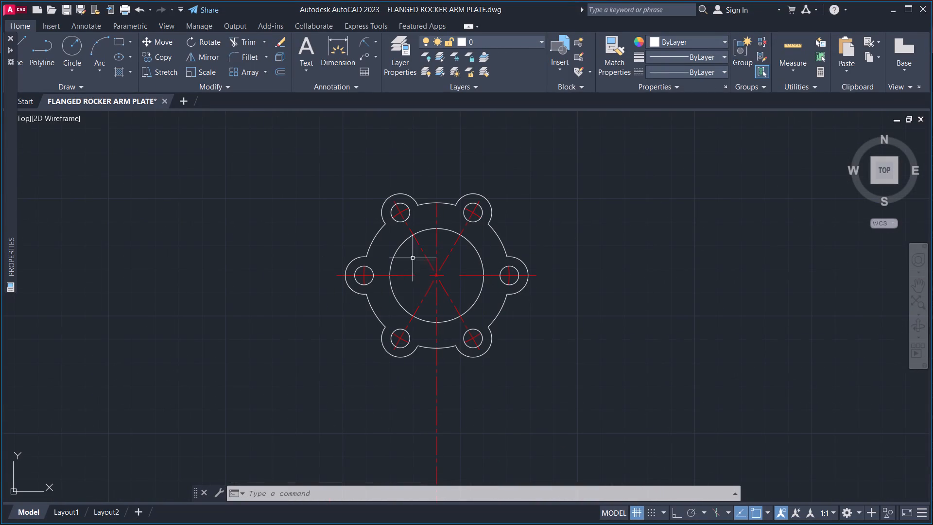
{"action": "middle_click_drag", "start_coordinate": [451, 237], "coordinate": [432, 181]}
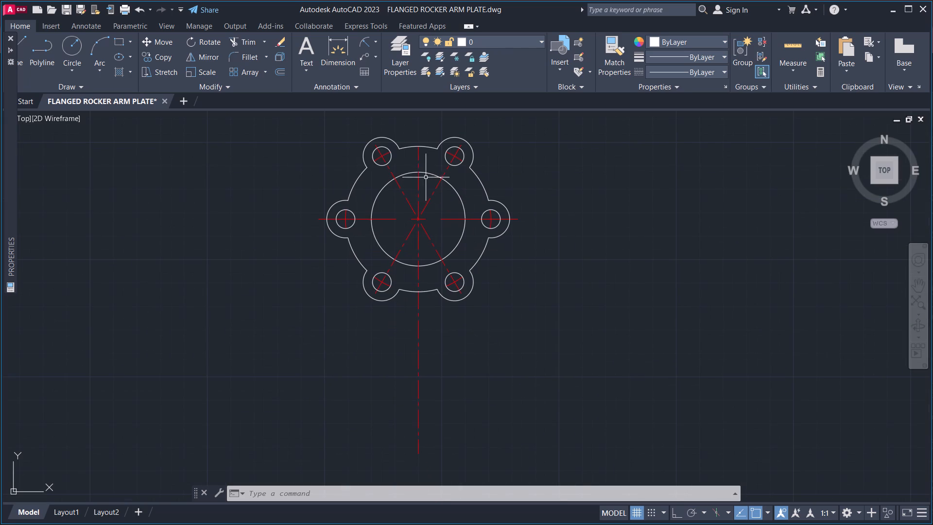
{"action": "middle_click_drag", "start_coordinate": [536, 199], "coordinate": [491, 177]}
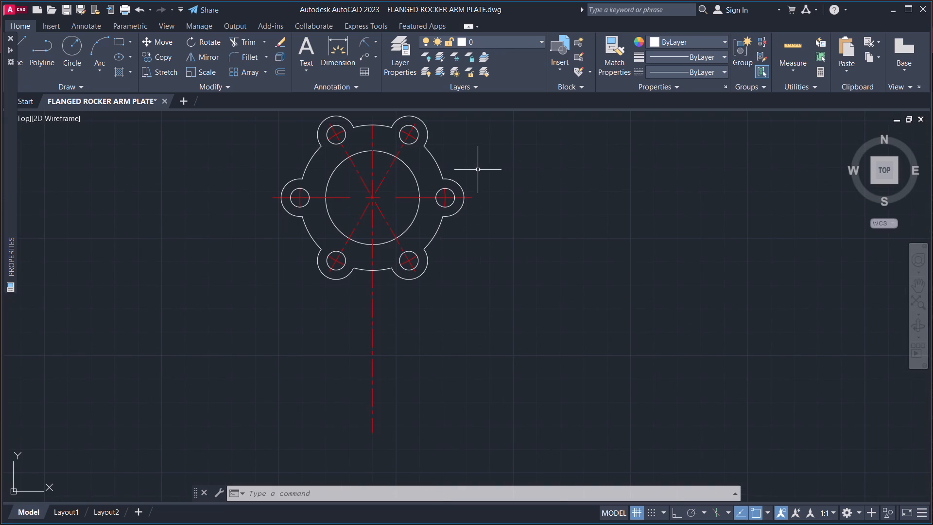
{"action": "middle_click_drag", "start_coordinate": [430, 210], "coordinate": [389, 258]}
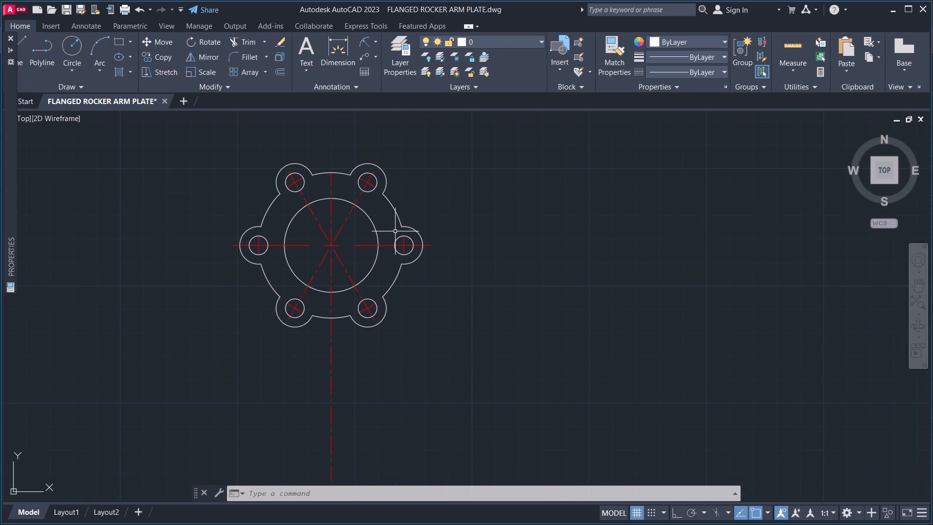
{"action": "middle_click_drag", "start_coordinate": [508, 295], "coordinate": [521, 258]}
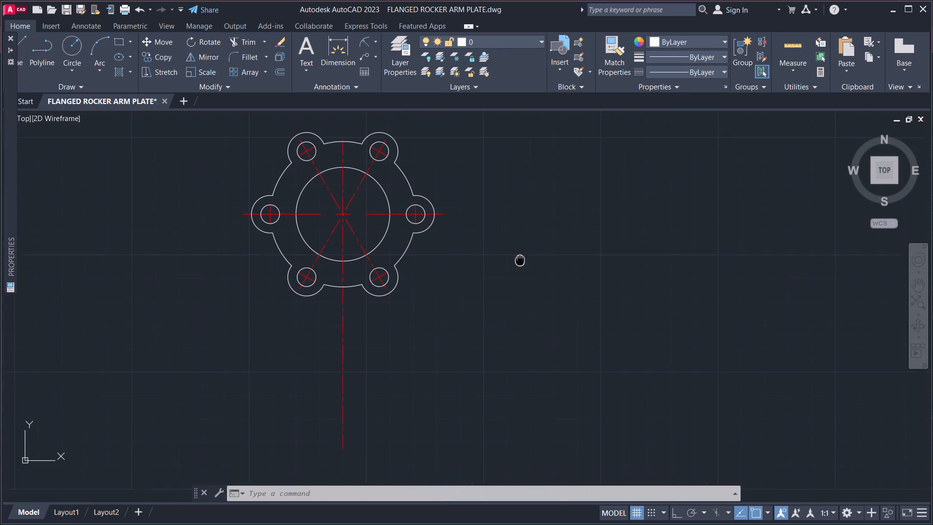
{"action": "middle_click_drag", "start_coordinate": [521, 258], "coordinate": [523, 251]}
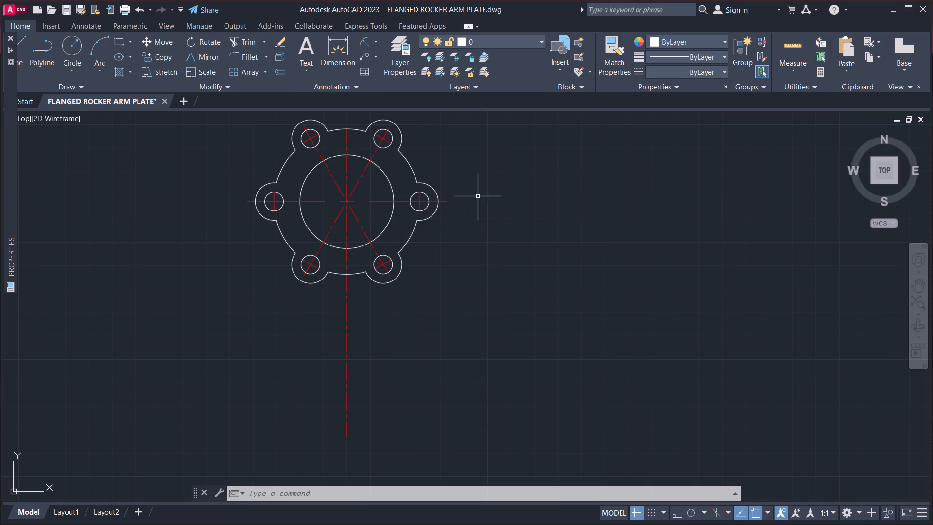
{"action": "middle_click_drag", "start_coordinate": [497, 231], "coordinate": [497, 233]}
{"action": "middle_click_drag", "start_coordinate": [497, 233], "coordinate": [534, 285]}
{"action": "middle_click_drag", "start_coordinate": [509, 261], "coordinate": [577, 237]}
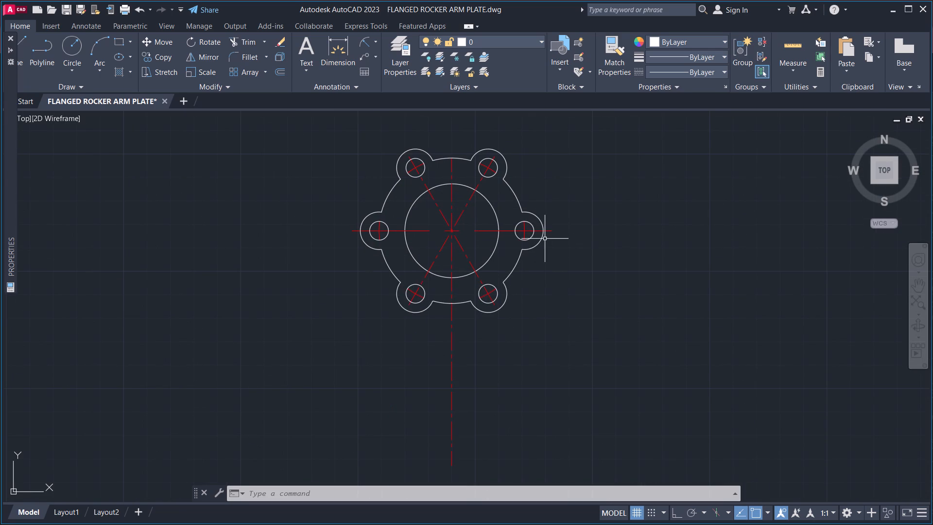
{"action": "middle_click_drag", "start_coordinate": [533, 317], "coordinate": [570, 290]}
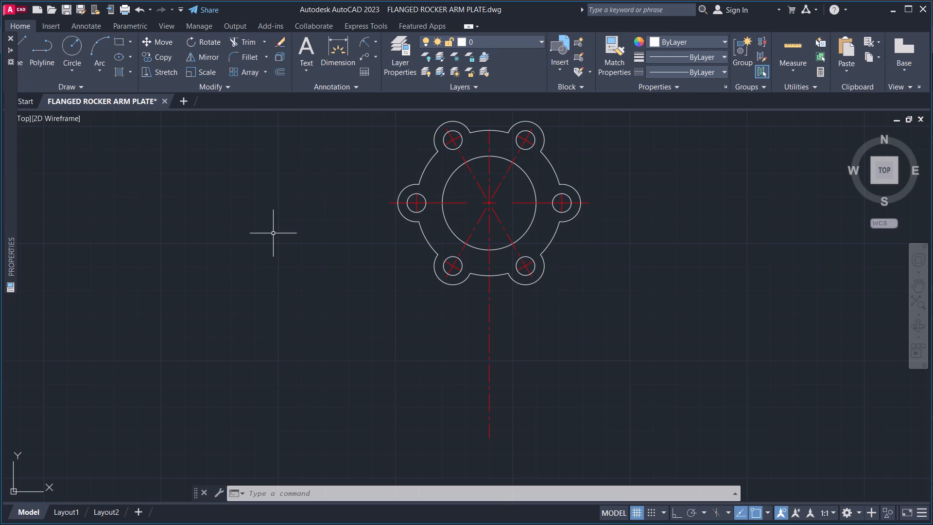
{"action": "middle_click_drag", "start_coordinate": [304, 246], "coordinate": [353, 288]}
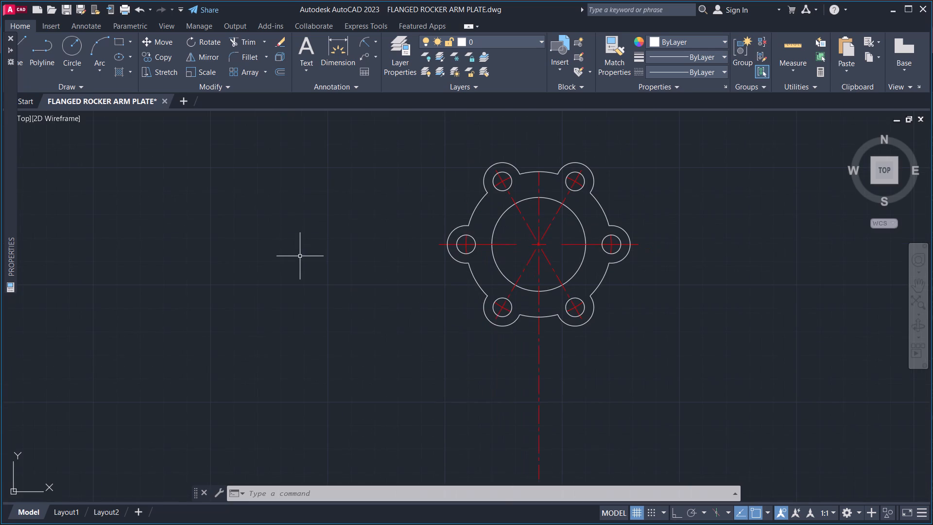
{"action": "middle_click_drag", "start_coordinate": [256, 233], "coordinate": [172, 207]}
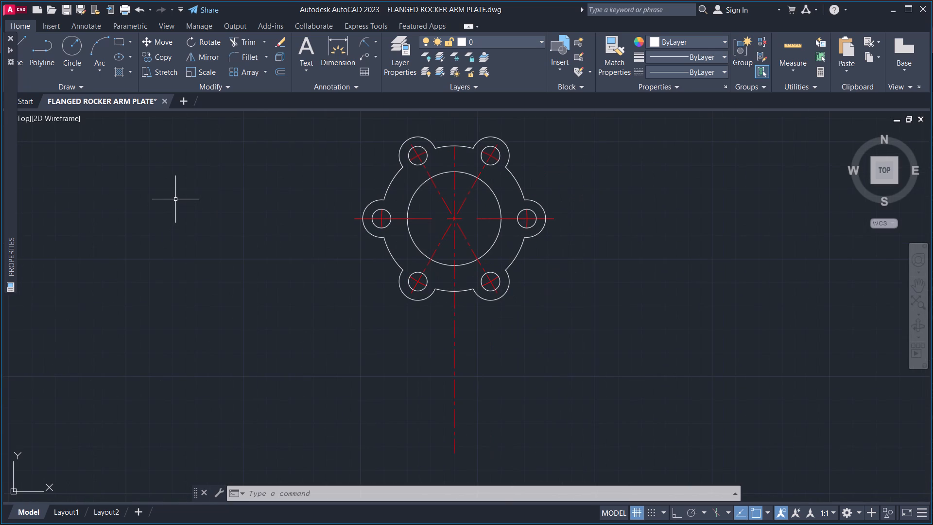
Save the flanged rocker arm plate drawing.
{"action": "key", "text": "ctrl+s"}
{"action": "key", "text": "ctrl+s"}
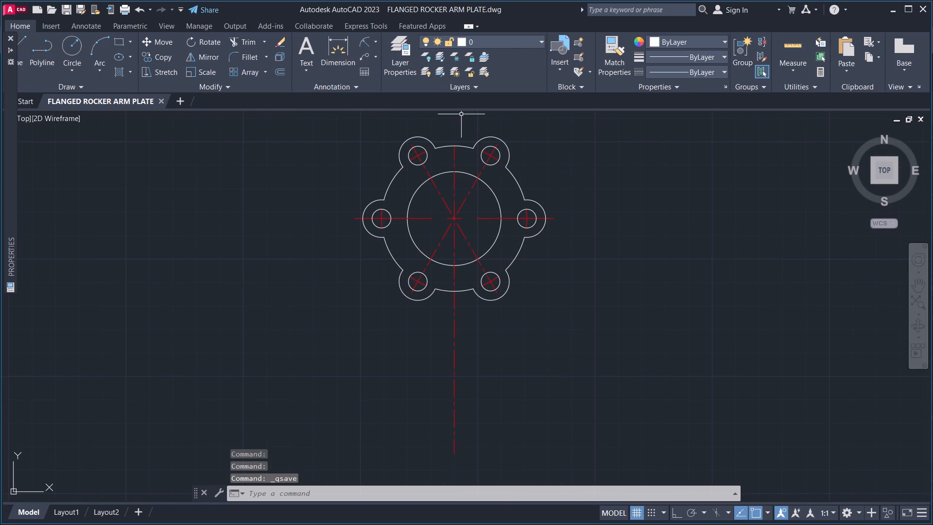
Copy the reference plate's side lines, R18 and R100 arcs, three bosses, centerlines and dimensions onto the undimensioned flange, matching the flange centers.
{"action": "middle_click_drag", "start_coordinate": [570, 244], "coordinate": [593, 227]}
{"action": "scroll", "coordinate": [420, 186], "scroll_direction": "down", "scroll_amount": 2}
{"action": "middle_click_drag", "start_coordinate": [346, 246], "coordinate": [492, 247]}
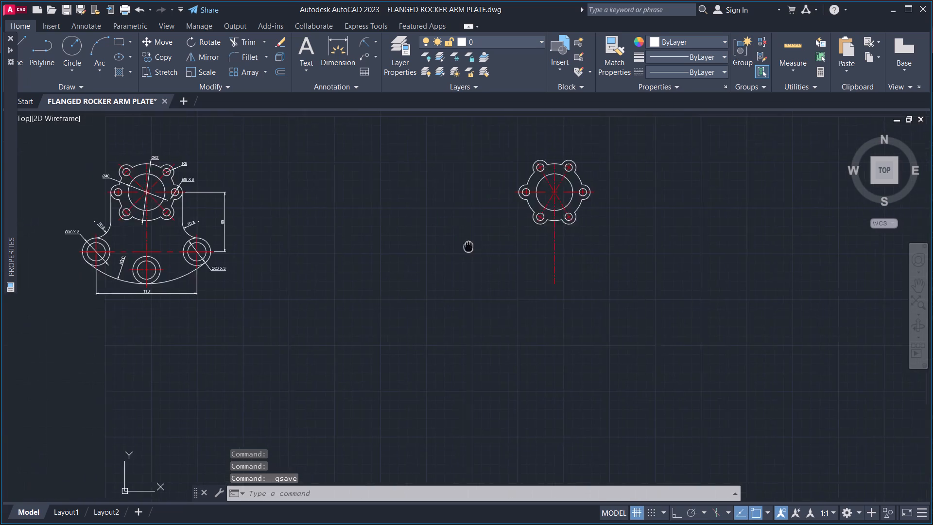
{"action": "middle_click_drag", "start_coordinate": [492, 247], "coordinate": [495, 247]}
{"action": "scroll", "coordinate": [148, 245], "scroll_direction": "up", "scroll_amount": 2}
{"action": "scroll", "coordinate": [144, 190], "scroll_direction": "up", "scroll_amount": 1}
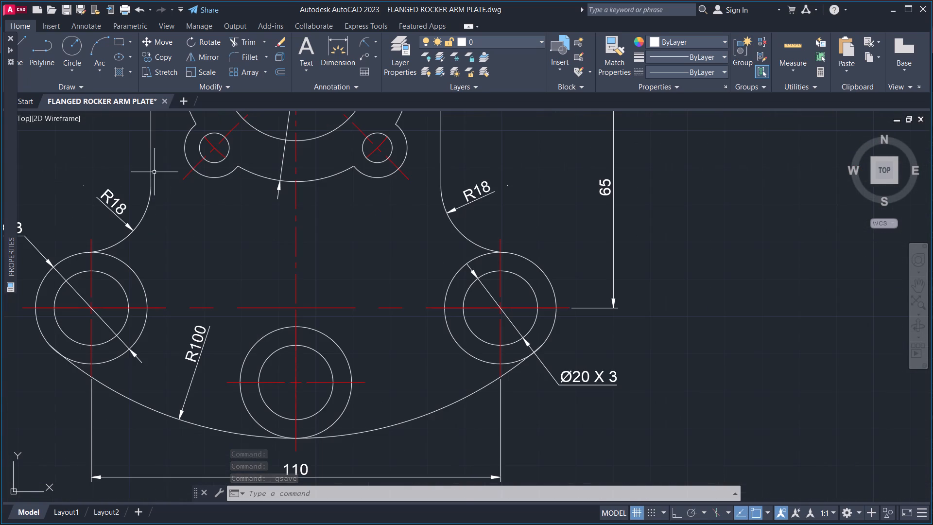
{"action": "left_click", "coordinate": [159, 164]}
{"action": "left_click", "coordinate": [133, 177]}
{"action": "left_click_drag", "start_coordinate": [154, 217], "coordinate": [149, 203]}
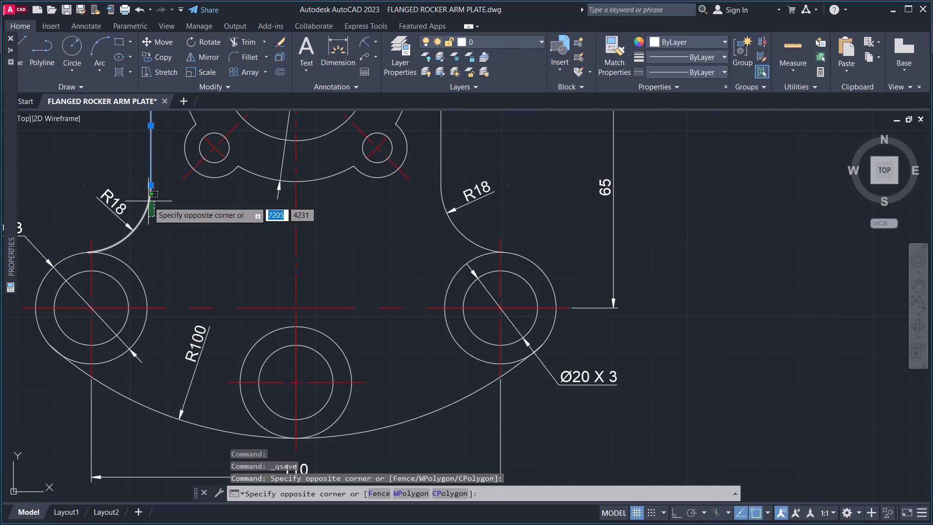
{"action": "left_click", "coordinate": [148, 201]}
{"action": "left_click", "coordinate": [148, 273]}
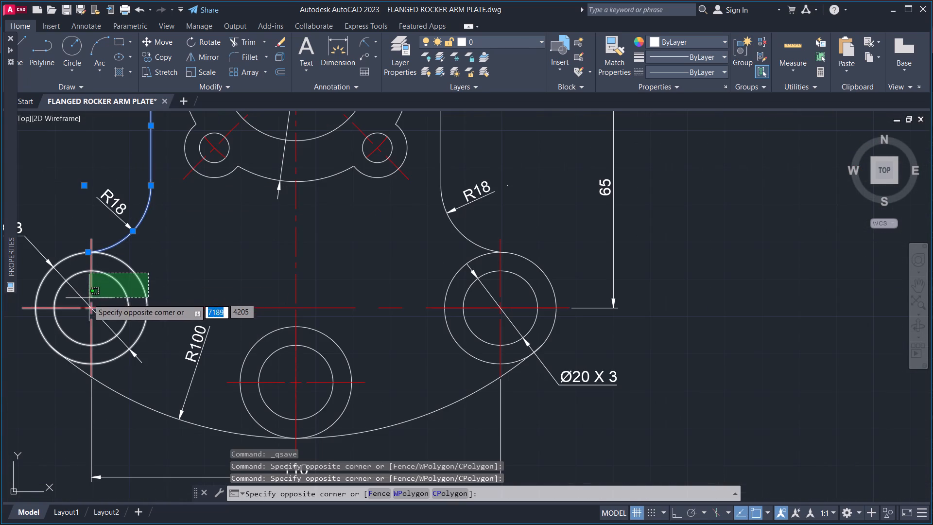
{"action": "left_click", "coordinate": [88, 298]}
{"action": "middle_click_drag", "start_coordinate": [178, 299], "coordinate": [219, 254]}
{"action": "left_click", "coordinate": [169, 327]}
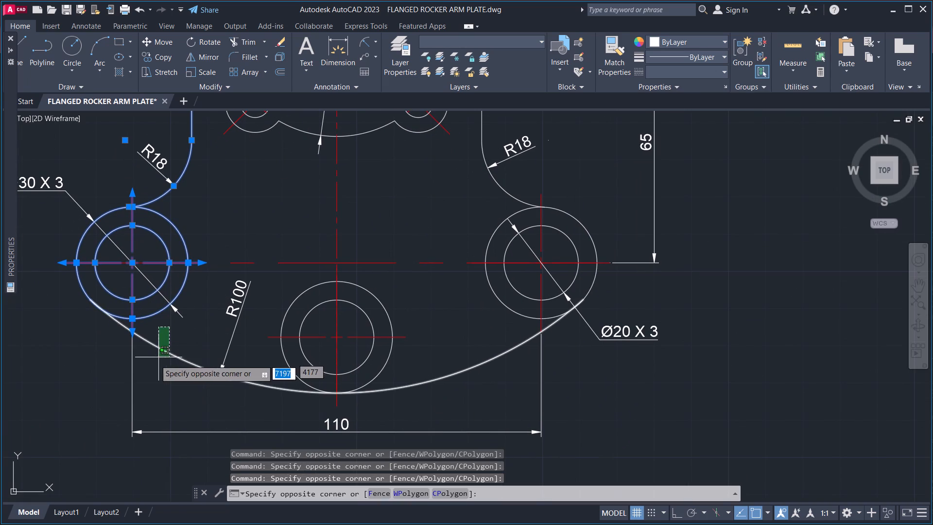
{"action": "left_click", "coordinate": [154, 361]}
{"action": "scroll", "coordinate": [352, 295], "scroll_direction": "down", "scroll_amount": 1}
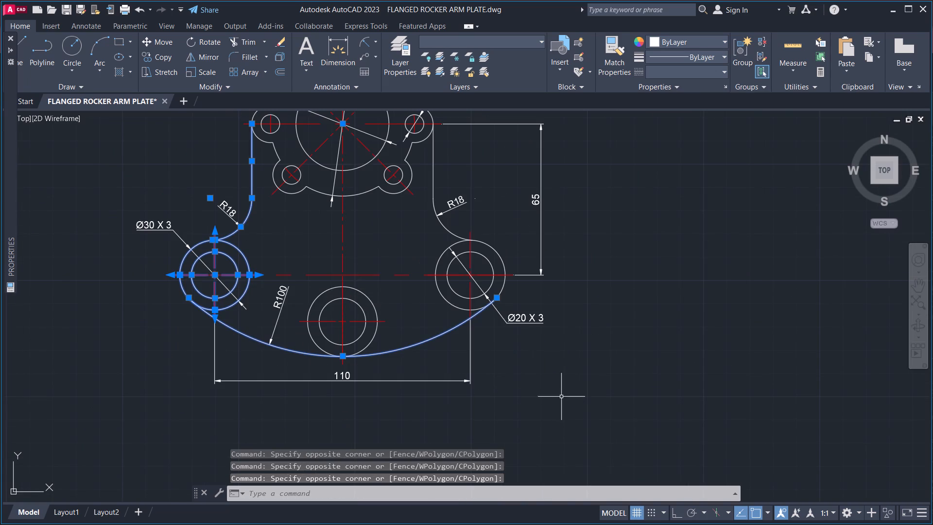
{"action": "left_click_drag", "start_coordinate": [560, 388], "coordinate": [548, 376]}
{"action": "left_click", "coordinate": [148, 219]}
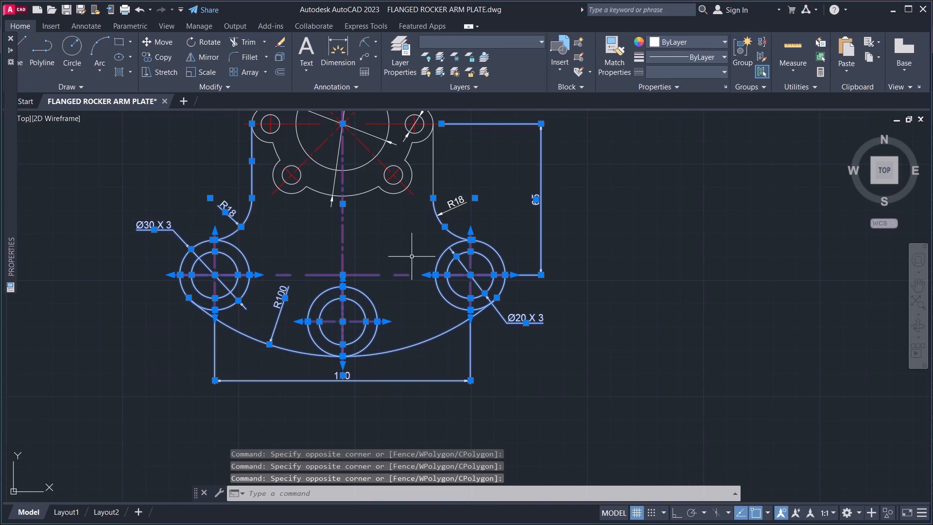
{"action": "left_click_drag", "start_coordinate": [450, 154], "coordinate": [438, 167]}
{"action": "left_click", "coordinate": [427, 181]}
{"action": "middle_click_drag", "start_coordinate": [456, 163], "coordinate": [454, 176]}
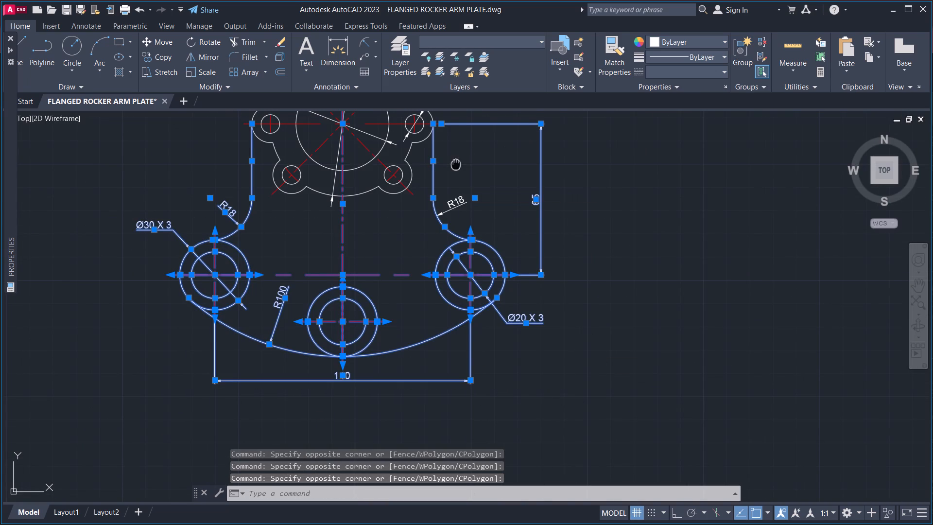
{"action": "middle_click_drag", "start_coordinate": [454, 176], "coordinate": [436, 212]}
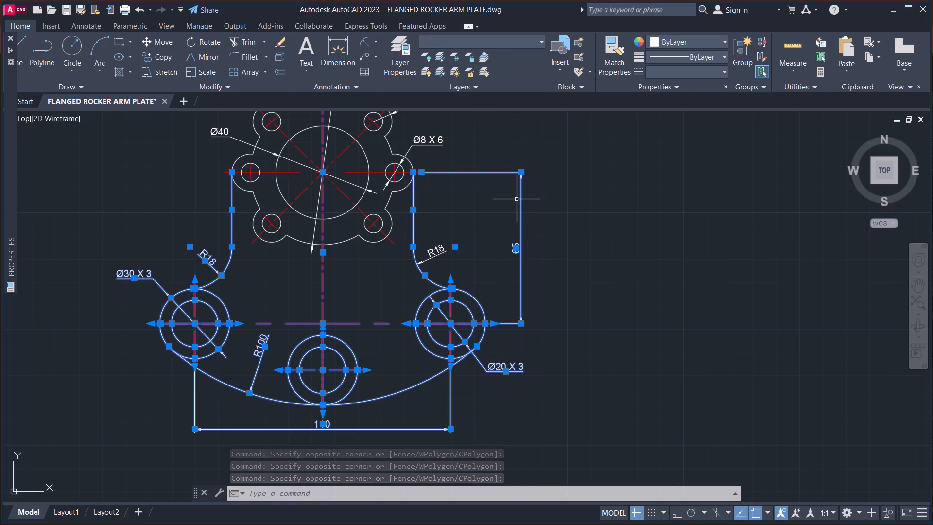
{"action": "type", "text": "CP"}
{"action": "key", "text": "space"}
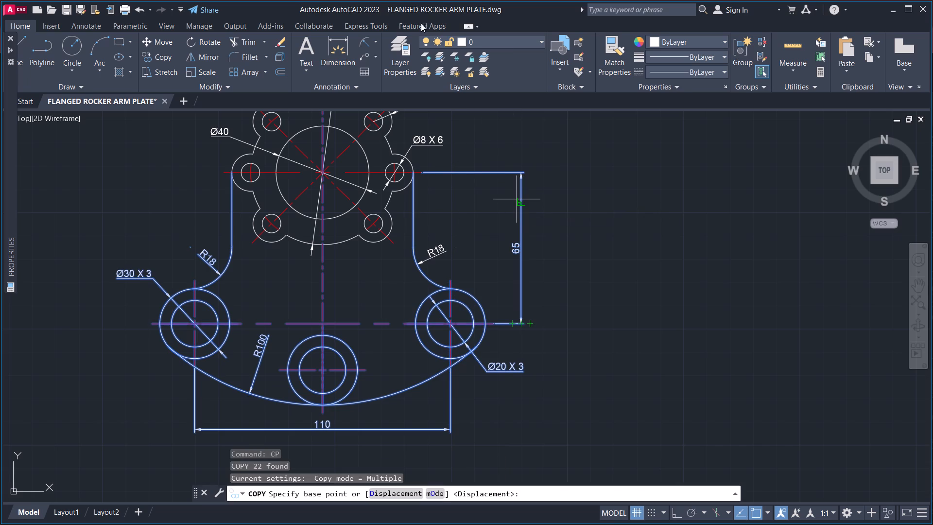
{"action": "left_click", "coordinate": [324, 173]}
{"action": "scroll", "coordinate": [502, 171], "scroll_direction": "down", "scroll_amount": 3}
{"action": "middle_click_drag", "start_coordinate": [578, 177], "coordinate": [380, 180]}
{"action": "scroll", "coordinate": [494, 183], "scroll_direction": "up", "scroll_amount": 4}
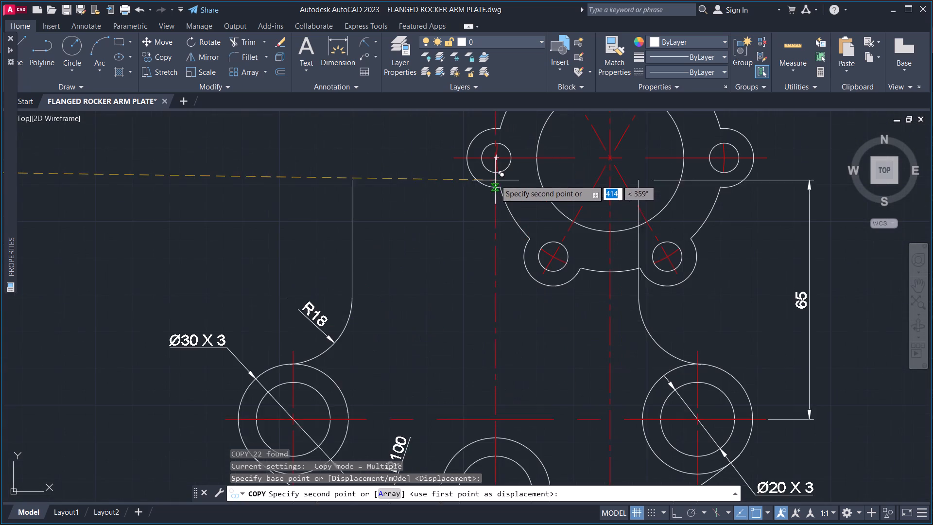
{"action": "left_click", "coordinate": [609, 157]}
{"action": "scroll", "coordinate": [437, 177], "scroll_direction": "down", "scroll_amount": 2}
{"action": "middle_click_drag", "start_coordinate": [406, 193], "coordinate": [406, 194]}
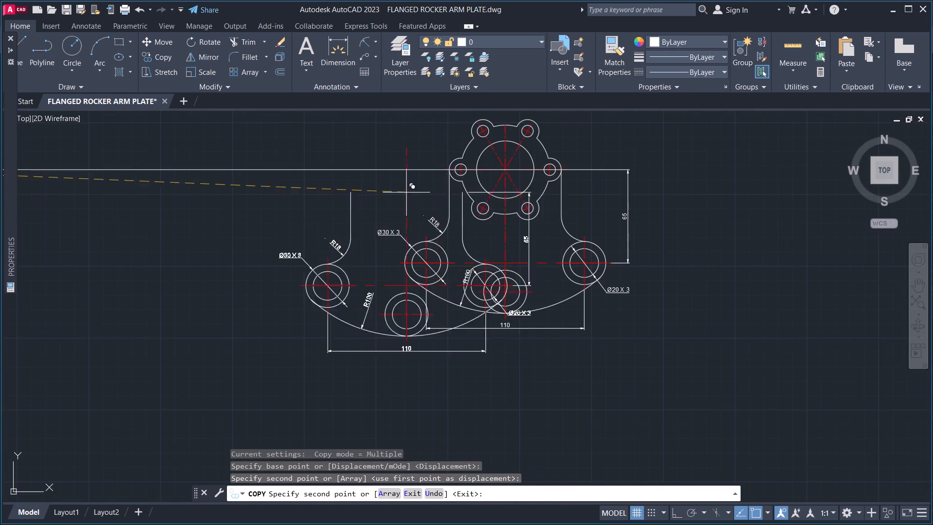
{"action": "middle_click_drag", "start_coordinate": [406, 194], "coordinate": [470, 216]}
{"action": "key", "text": "Escape"}
Delete the copied 65 vertical dimension whose extension line stretches back to the reference plate.
{"action": "middle_click_drag", "start_coordinate": [397, 198], "coordinate": [466, 201]}
{"action": "left_click", "coordinate": [373, 209]}
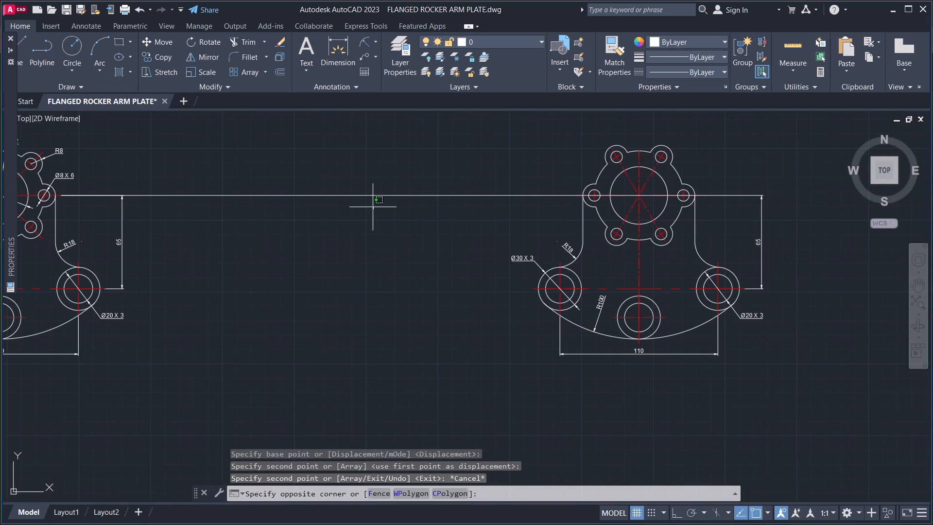
{"action": "left_click", "coordinate": [328, 176]}
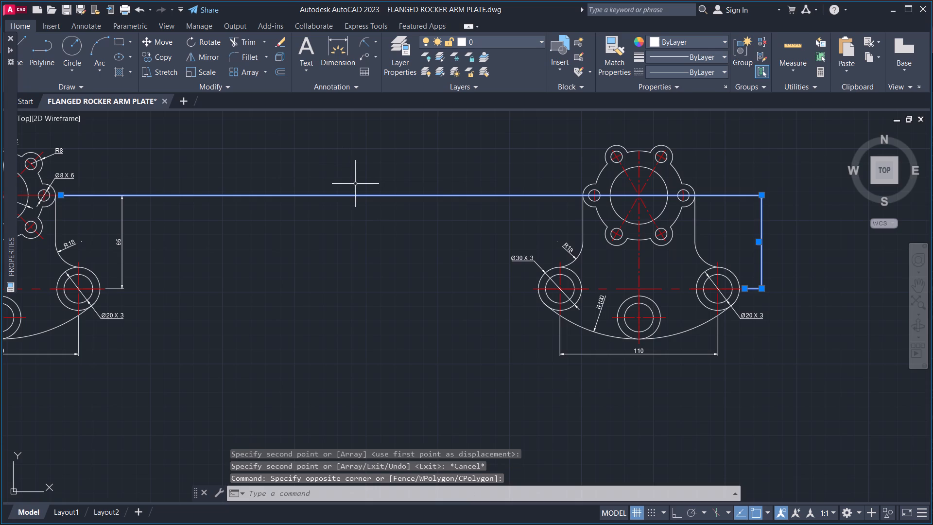
{"action": "key", "text": "Delete"}
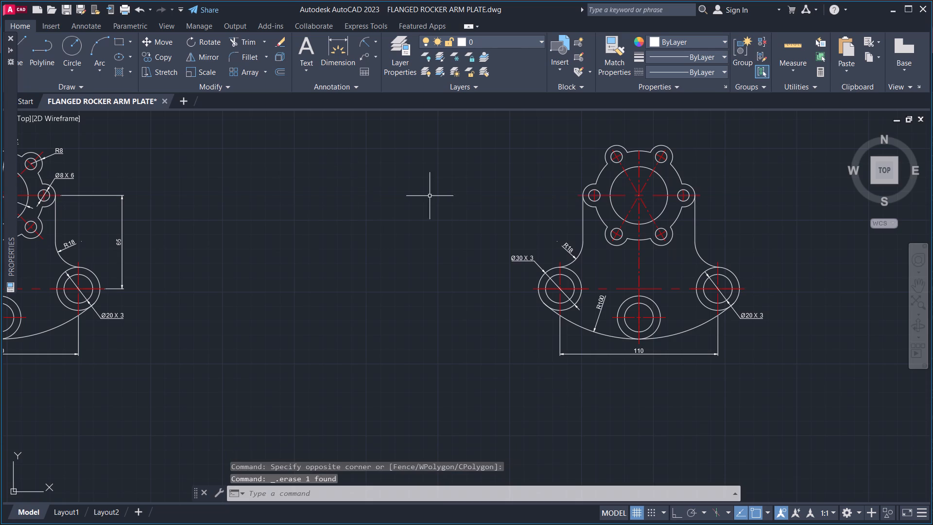
Examine the assembled plate copy and compare it with the dimensioned reference plate.
{"action": "scroll", "coordinate": [397, 203], "scroll_direction": "down", "scroll_amount": 1}
{"action": "middle_click_drag", "start_coordinate": [368, 218], "coordinate": [511, 213]}
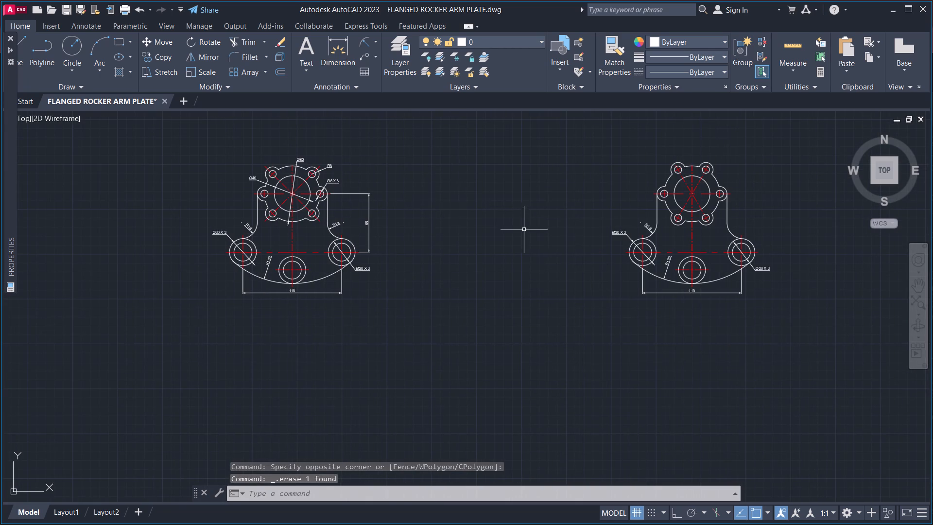
{"action": "middle_click_drag", "start_coordinate": [523, 231], "coordinate": [445, 218]}
{"action": "middle_click_drag", "start_coordinate": [565, 214], "coordinate": [441, 219]}
{"action": "scroll", "coordinate": [459, 242], "scroll_direction": "up", "scroll_amount": 3}
{"action": "scroll", "coordinate": [492, 248], "scroll_direction": "down", "scroll_amount": 1}
{"action": "middle_click_drag", "start_coordinate": [540, 225], "coordinate": [369, 285]}
{"action": "middle_click_drag", "start_coordinate": [393, 236], "coordinate": [409, 259]}
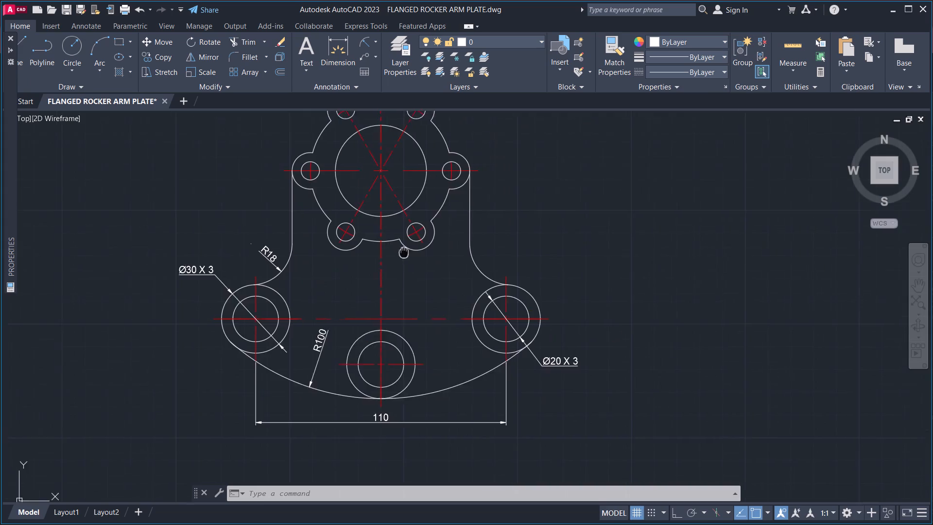
{"action": "middle_click_drag", "start_coordinate": [409, 259], "coordinate": [452, 327]}
{"action": "scroll", "coordinate": [400, 266], "scroll_direction": "down", "scroll_amount": 1}
{"action": "middle_click_drag", "start_coordinate": [401, 265], "coordinate": [477, 223]}
{"action": "scroll", "coordinate": [357, 230], "scroll_direction": "down", "scroll_amount": 1}
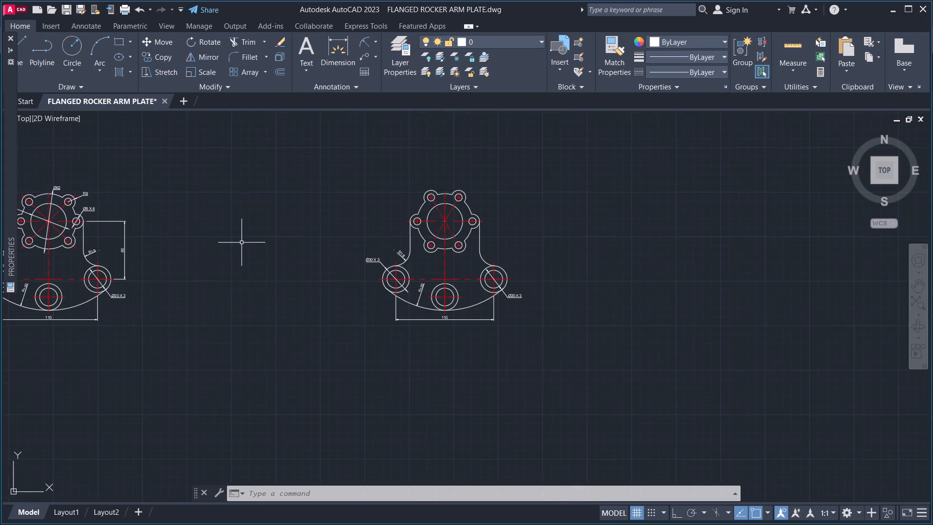
{"action": "middle_click_drag", "start_coordinate": [247, 245], "coordinate": [471, 241]}
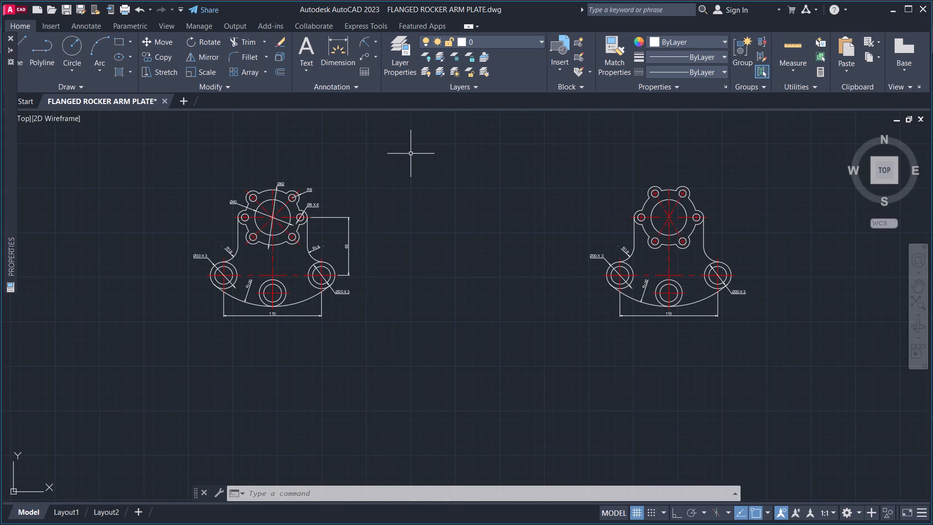
Create a new blank drawing.
{"action": "left_click", "coordinate": [185, 101]}
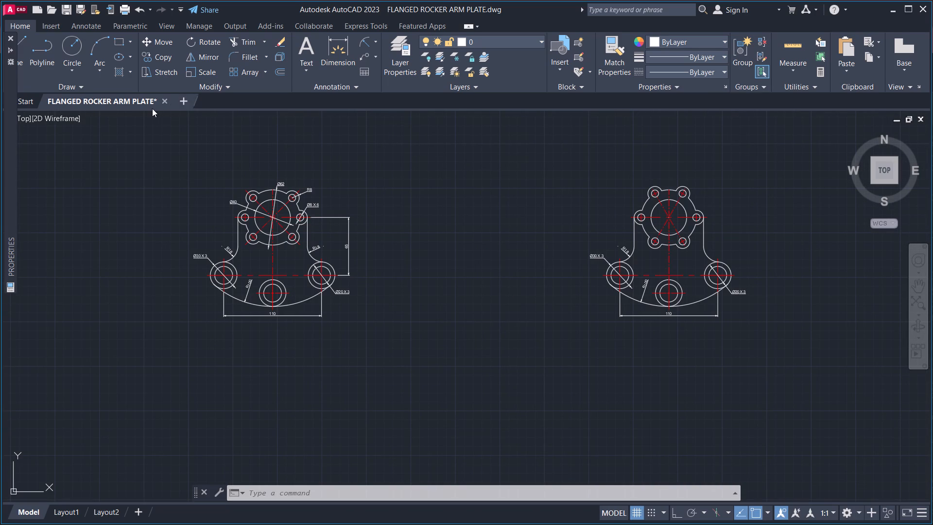
Copy the fully dimensioned reference plate from the FLANGED ROCKER ARM PLATE drawing and paste it into the blank Drawing2.
{"action": "key", "text": "ctrl+s"}
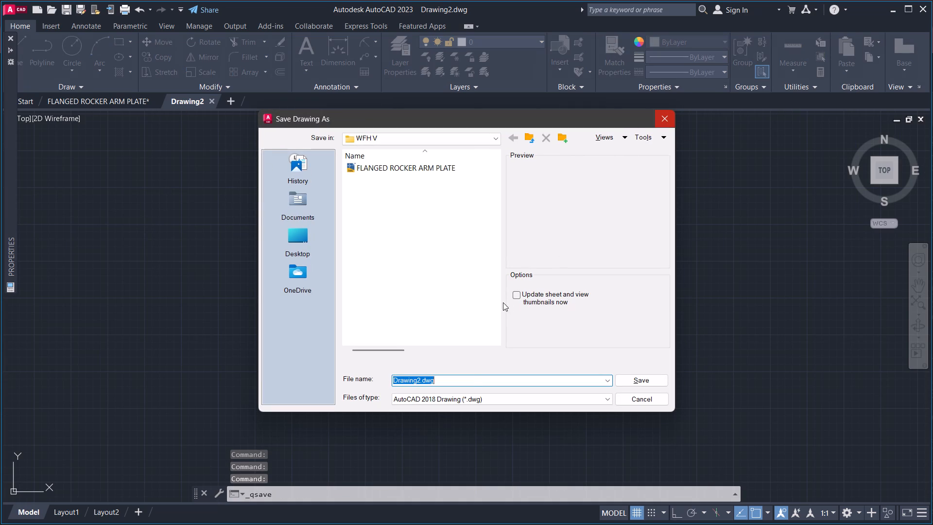
{"action": "left_click", "coordinate": [668, 115]}
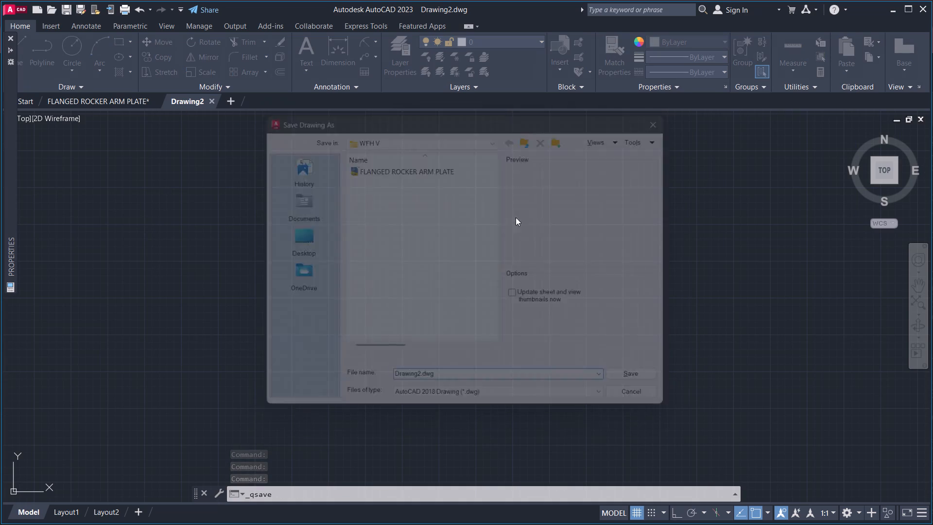
{"action": "left_click", "coordinate": [114, 103]}
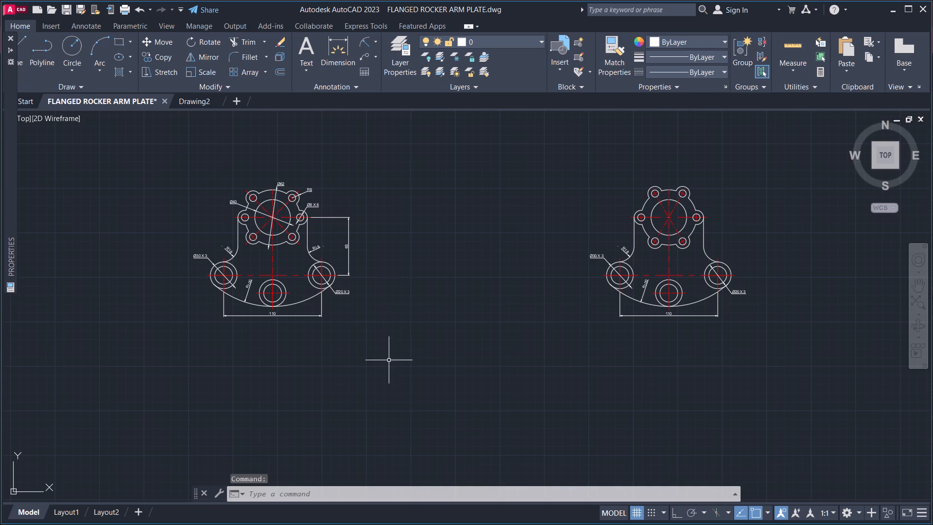
{"action": "left_click_drag", "start_coordinate": [389, 360], "coordinate": [386, 354]}
{"action": "left_click", "coordinate": [165, 149]}
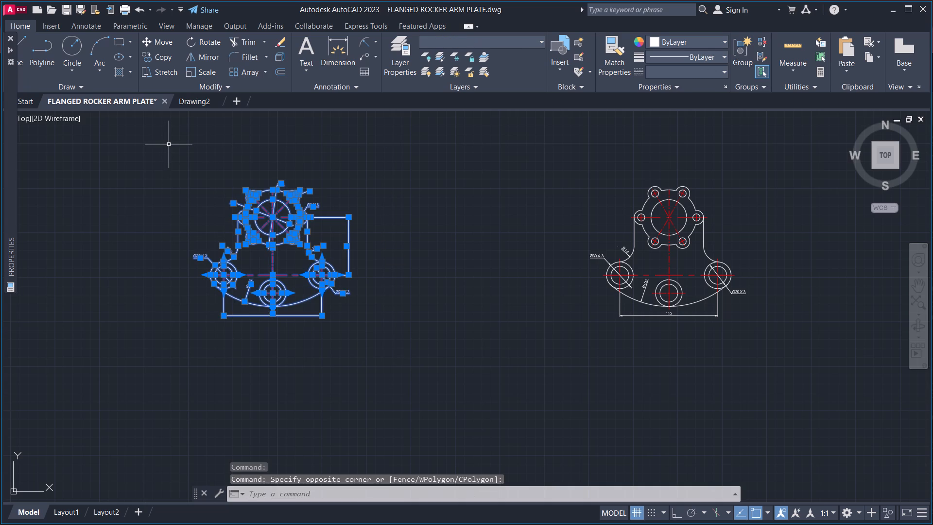
{"action": "key", "text": "ctrl+c"}
{"action": "left_click", "coordinate": [185, 100]}
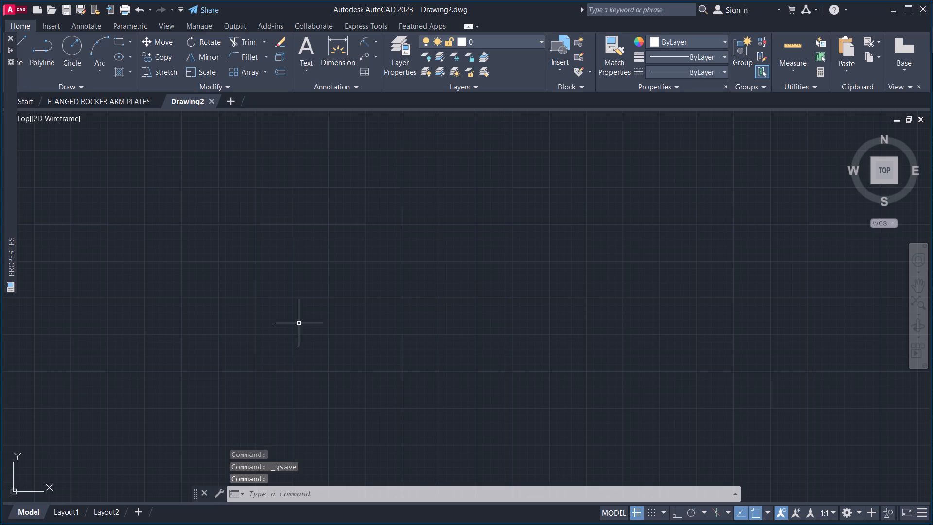
{"action": "key", "text": "ctrl+v"}
{"action": "scroll", "coordinate": [308, 290], "scroll_direction": "up", "scroll_amount": 3}
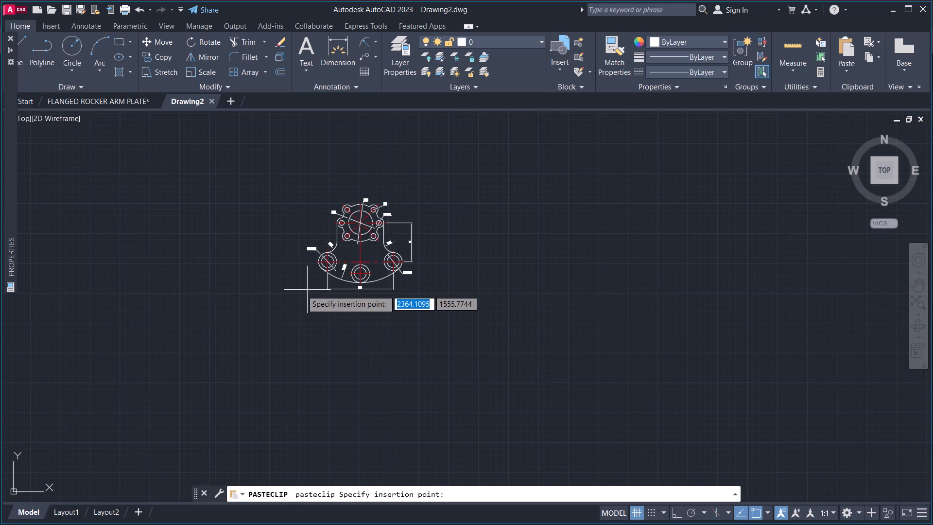
{"action": "left_click", "coordinate": [242, 323]}
Examine the pasted plate's geometry, centerlines and dimensions in Drawing2.
{"action": "scroll", "coordinate": [283, 278], "scroll_direction": "up", "scroll_amount": 4}
{"action": "middle_click_drag", "start_coordinate": [290, 289], "coordinate": [364, 383]}
{"action": "scroll", "coordinate": [309, 297], "scroll_direction": "down", "scroll_amount": 1}
{"action": "middle_click_drag", "start_coordinate": [304, 289], "coordinate": [273, 213]}
{"action": "scroll", "coordinate": [273, 213], "scroll_direction": "down", "scroll_amount": 1}
{"action": "middle_click_drag", "start_coordinate": [296, 275], "coordinate": [353, 261]}
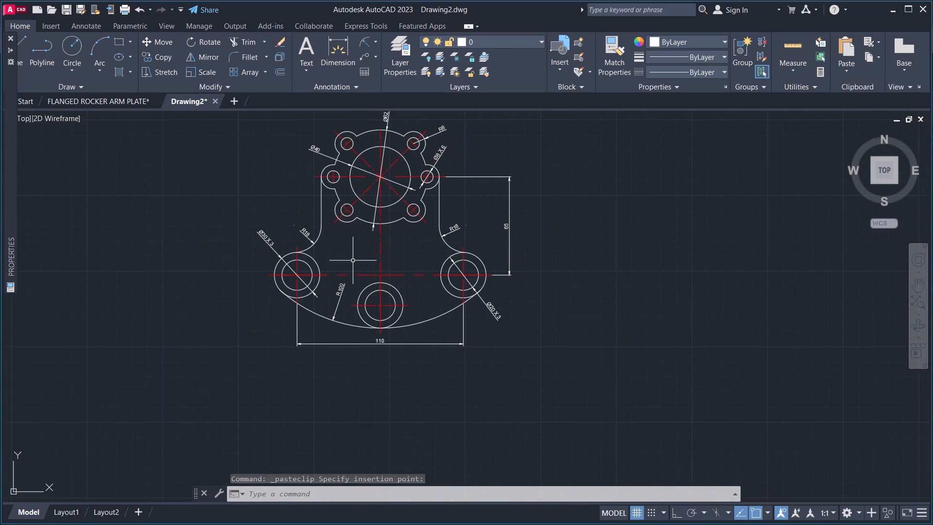
{"action": "middle_click_drag", "start_coordinate": [352, 253], "coordinate": [337, 311]}
{"action": "scroll", "coordinate": [376, 218], "scroll_direction": "up", "scroll_amount": 1}
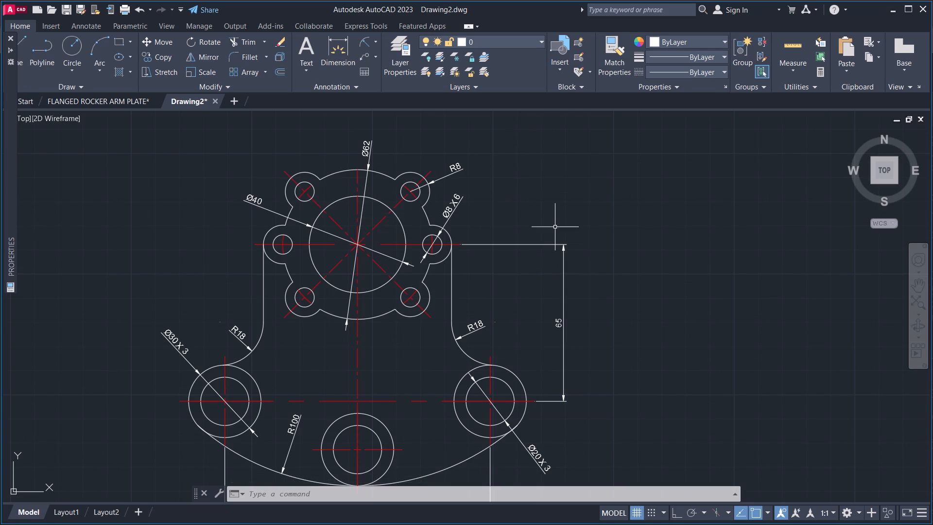
{"action": "scroll", "coordinate": [525, 224], "scroll_direction": "down", "scroll_amount": 1}
{"action": "middle_click_drag", "start_coordinate": [593, 204], "coordinate": [517, 204]}
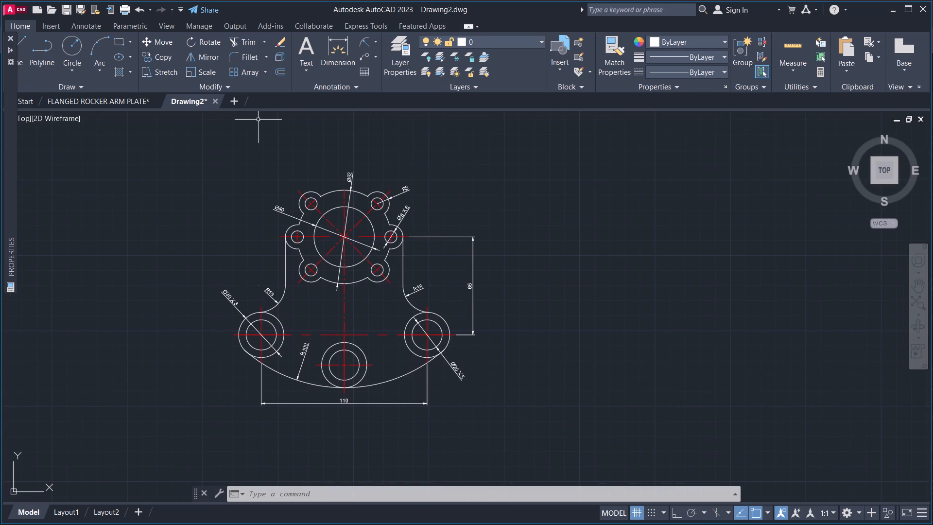
Create another new blank drawing.
{"action": "left_click", "coordinate": [239, 104]}
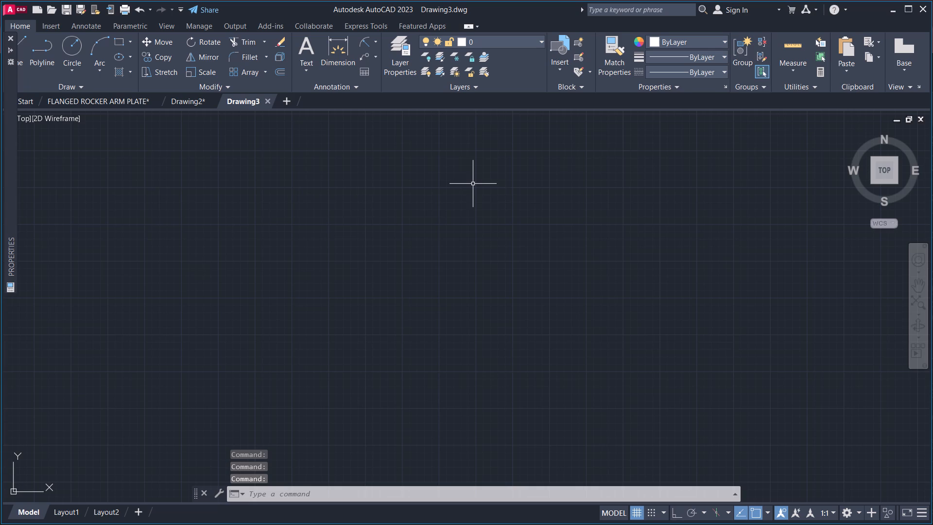
{"action": "scroll", "coordinate": [443, 220], "scroll_direction": "down", "scroll_amount": 1}
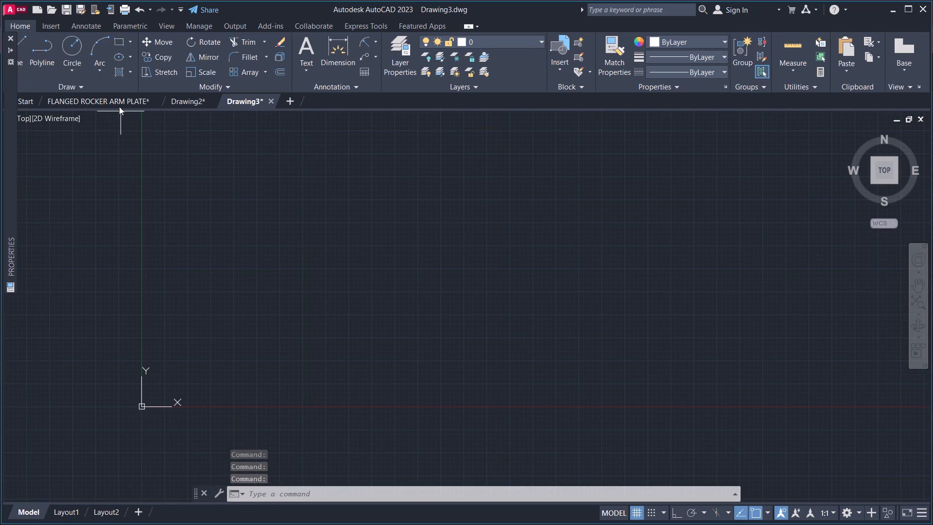
Save Drawing2, which holds the pasted plate, in the WFH V folder as 3-BOSS PIVOT BRACKET.
{"action": "left_click", "coordinate": [119, 104]}
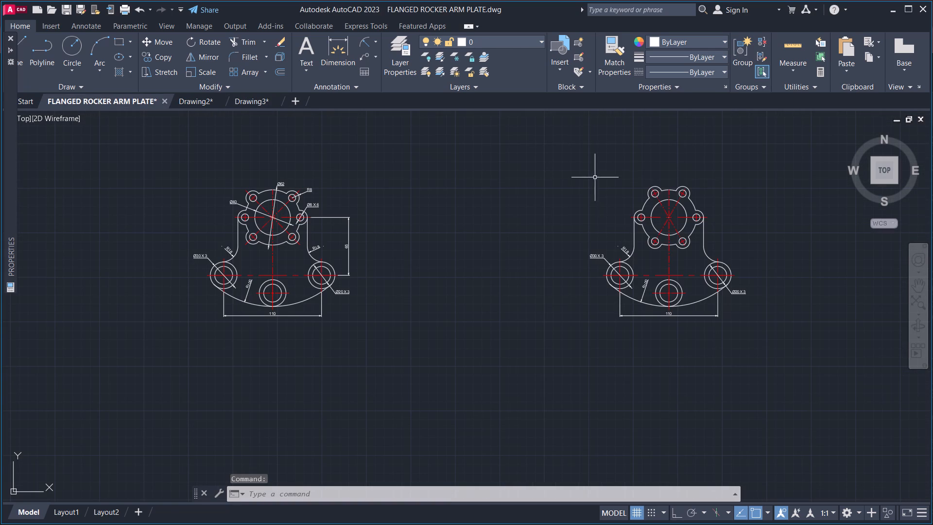
{"action": "middle_click_drag", "start_coordinate": [635, 252], "coordinate": [554, 261]}
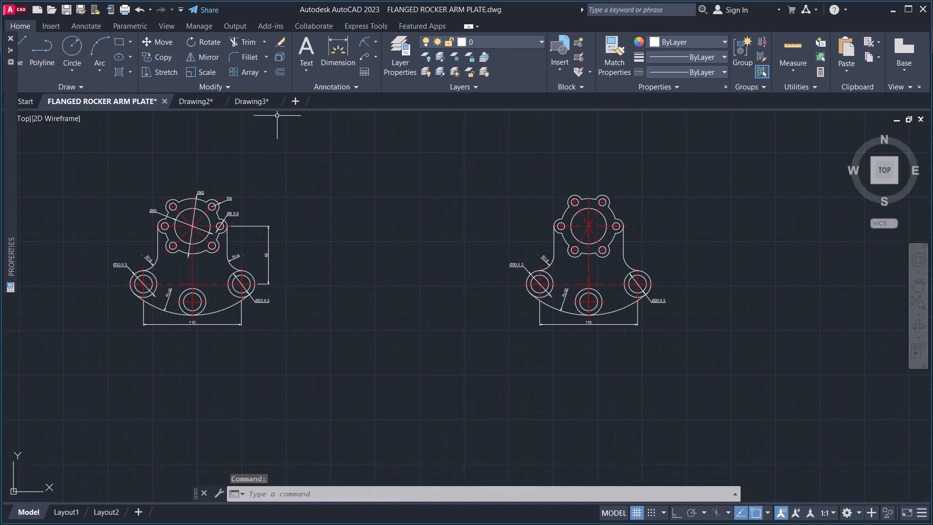
{"action": "left_click", "coordinate": [199, 98]}
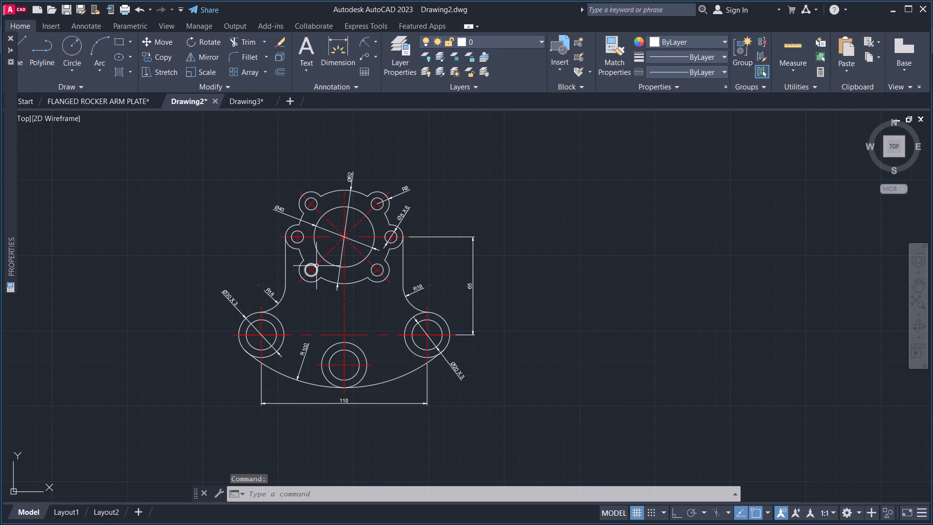
{"action": "key", "text": "ctrl+s"}
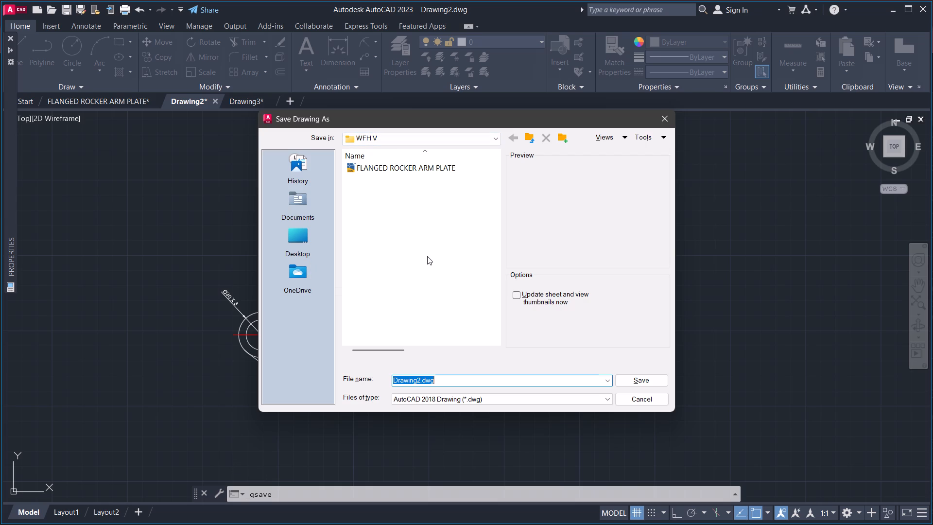
{"action": "key", "text": "BackSpace"}
{"action": "type", "text": "3-"}
{"action": "type", "text": "BOSS"}
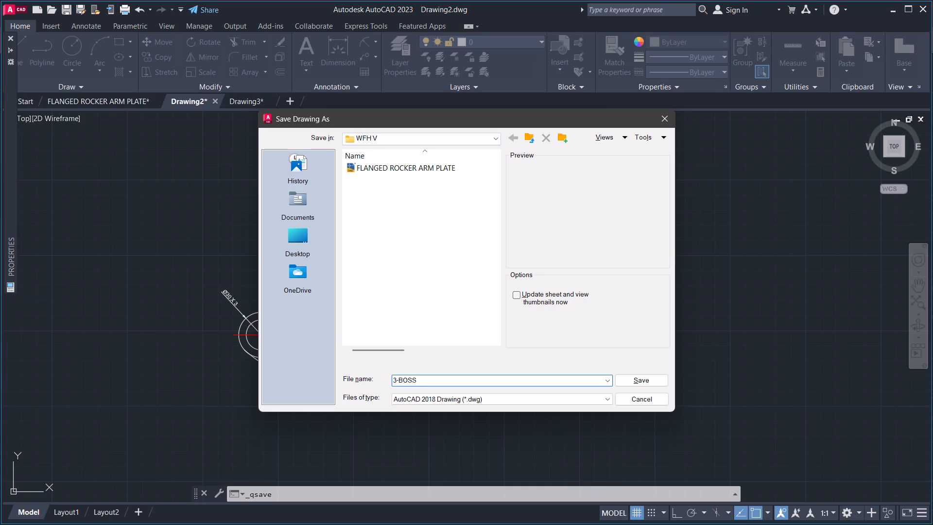
{"action": "key", "text": "space"}
{"action": "type", "text": "PIVOT"}
{"action": "key", "text": "space"}
{"action": "type", "text": "BRACKET"}
{"action": "left_click", "coordinate": [632, 382]}
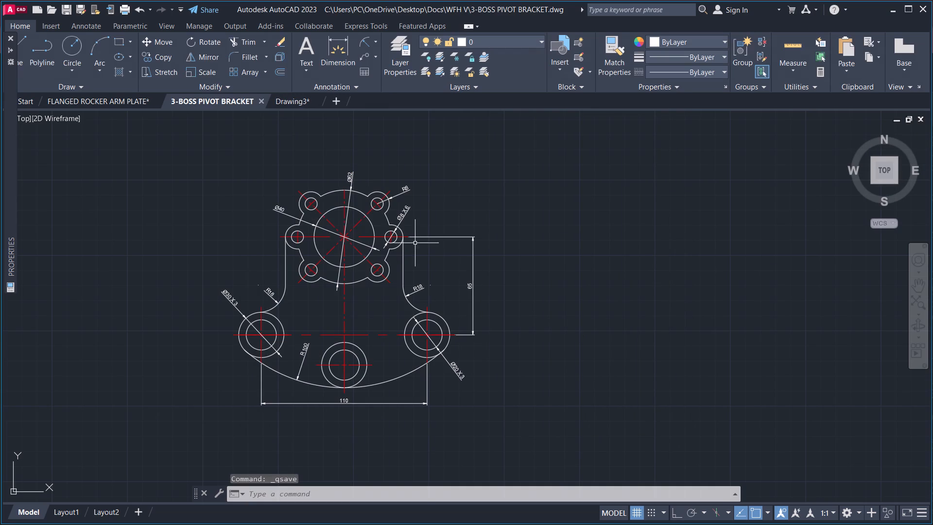
Examine the reference plate's dimensions in the FLANGED ROCKER ARM PLATE drawing and compare them with the partly dimensioned copy.
{"action": "left_click", "coordinate": [299, 102]}
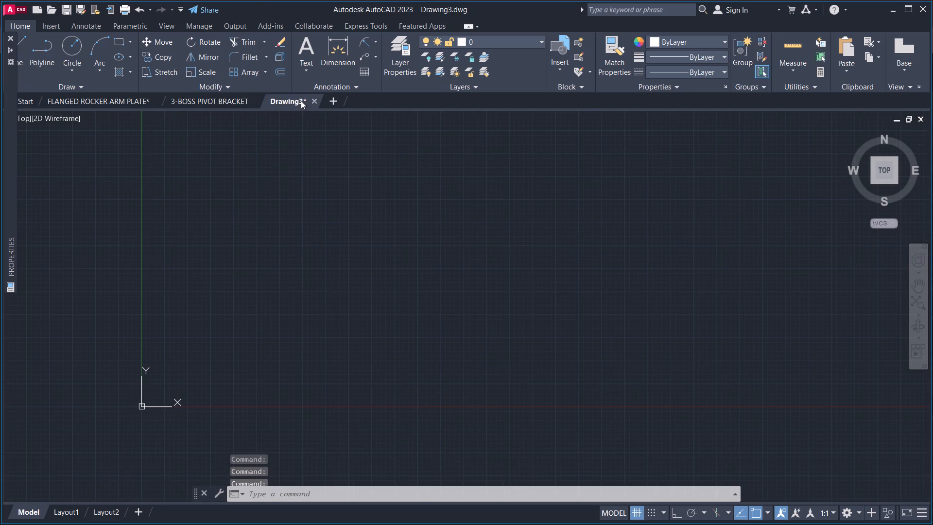
{"action": "left_click", "coordinate": [106, 95]}
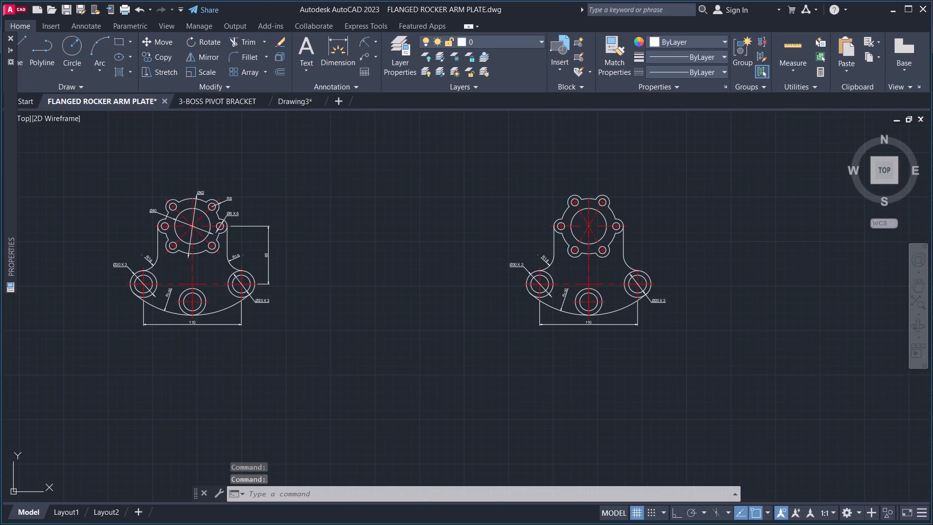
{"action": "scroll", "coordinate": [260, 169], "scroll_direction": "down", "scroll_amount": 1}
{"action": "middle_click_drag", "start_coordinate": [332, 230], "coordinate": [428, 232]}
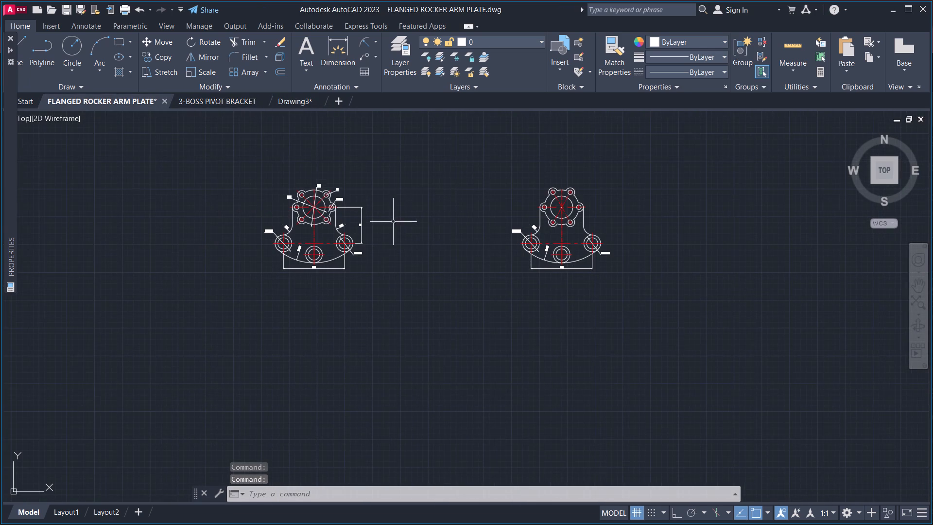
{"action": "middle_click_drag", "start_coordinate": [393, 222], "coordinate": [441, 232]}
{"action": "scroll", "coordinate": [428, 212], "scroll_direction": "up", "scroll_amount": 1}
{"action": "middle_click_drag", "start_coordinate": [411, 218], "coordinate": [441, 195]}
{"action": "middle_click_drag", "start_coordinate": [432, 201], "coordinate": [429, 232]}
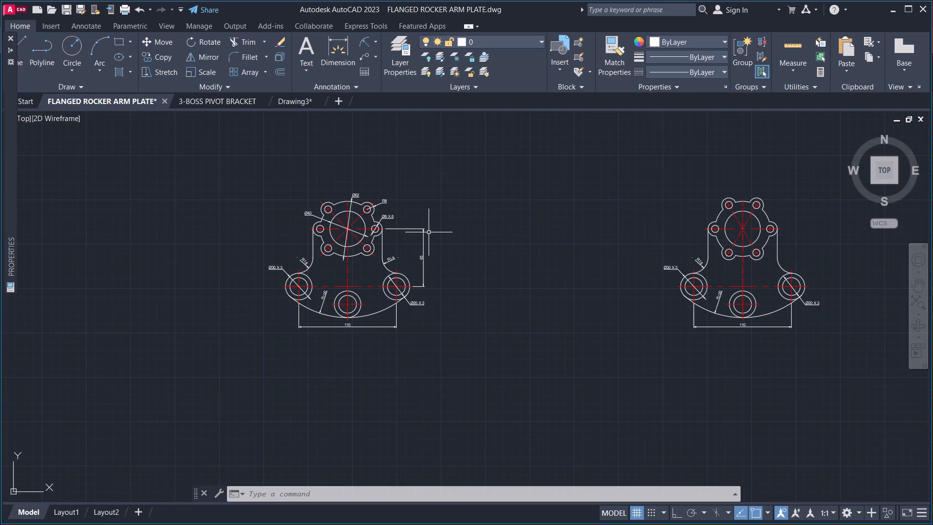
{"action": "middle_click_drag", "start_coordinate": [417, 247], "coordinate": [469, 212]}
{"action": "scroll", "coordinate": [428, 206], "scroll_direction": "up", "scroll_amount": 2}
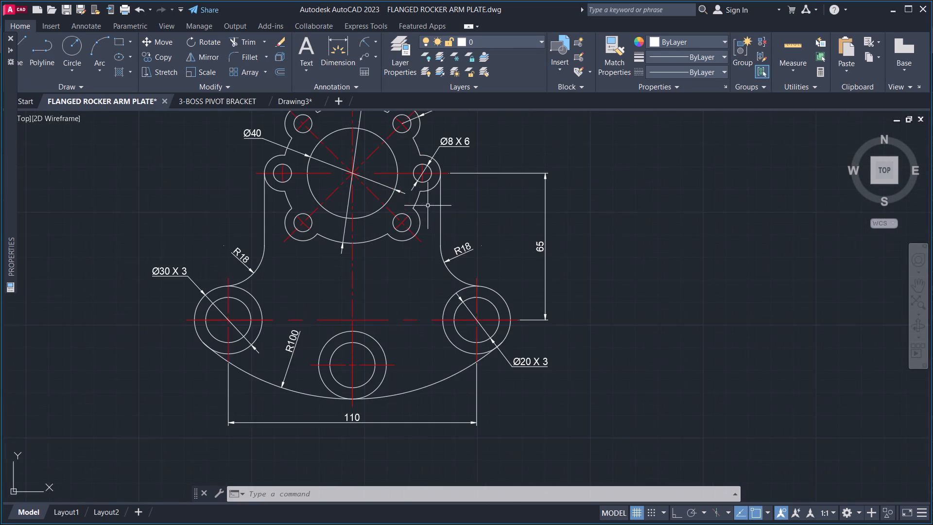
{"action": "middle_click_drag", "start_coordinate": [415, 203], "coordinate": [421, 244]}
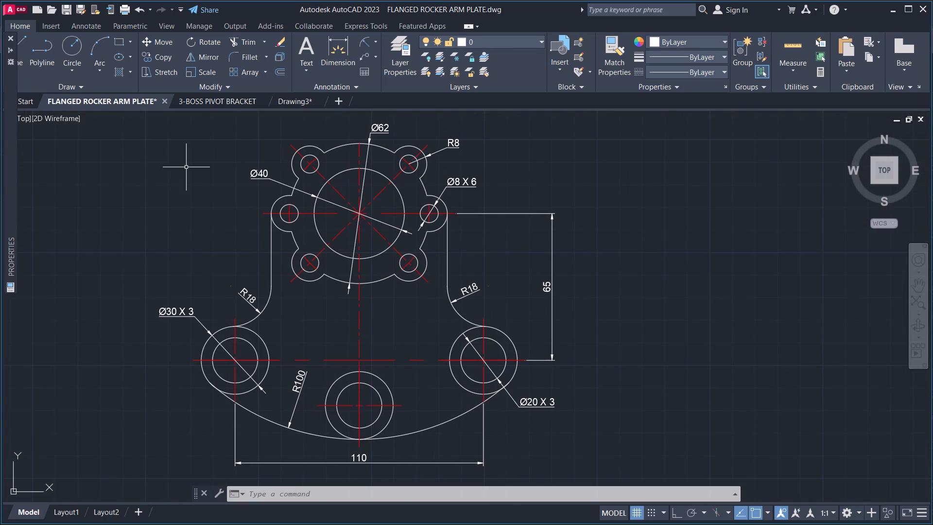
{"action": "middle_click_drag", "start_coordinate": [313, 227], "coordinate": [281, 204]}
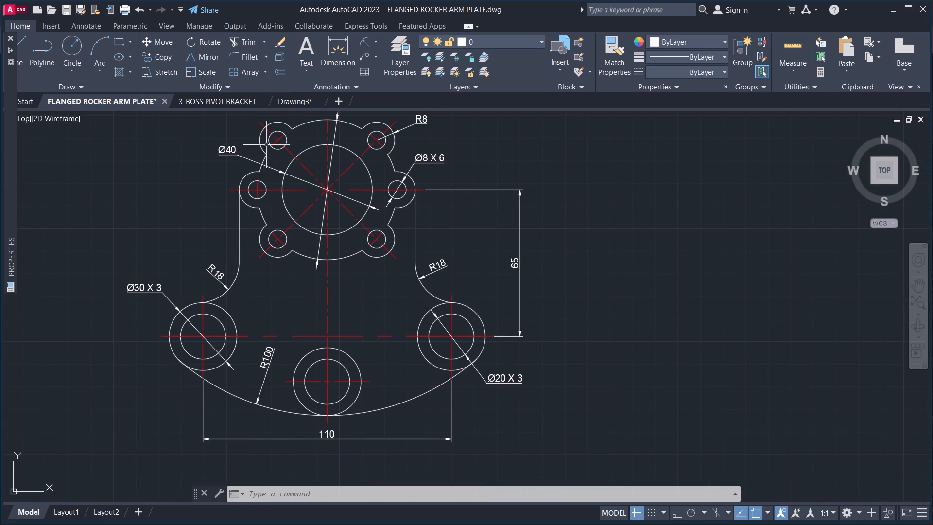
{"action": "scroll", "coordinate": [401, 285], "scroll_direction": "down", "scroll_amount": 2}
{"action": "middle_click", "coordinate": [401, 285]}
{"action": "middle_click_drag", "start_coordinate": [461, 280], "coordinate": [218, 205]}
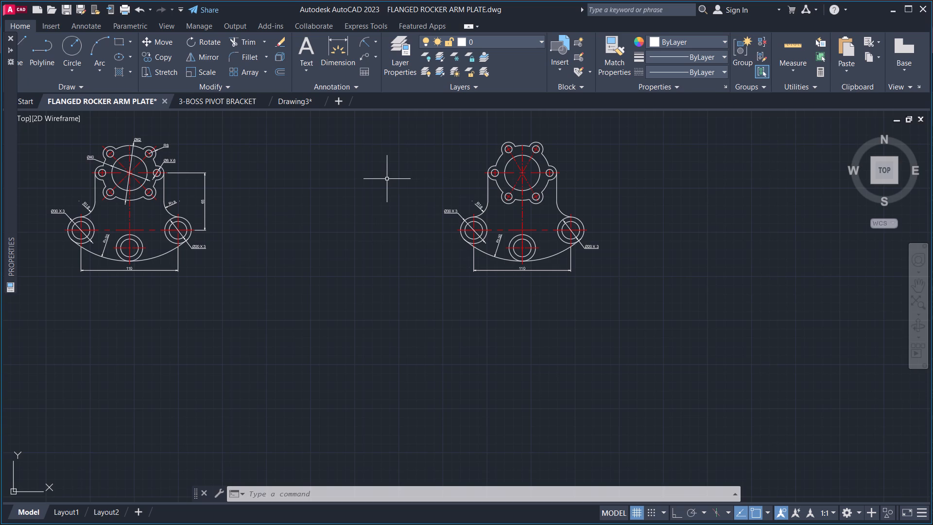
Add a radius dimension to the outer arc of the upper-right lobe on the copied plate's undimensioned flange.
{"action": "scroll", "coordinate": [551, 153], "scroll_direction": "up", "scroll_amount": 2}
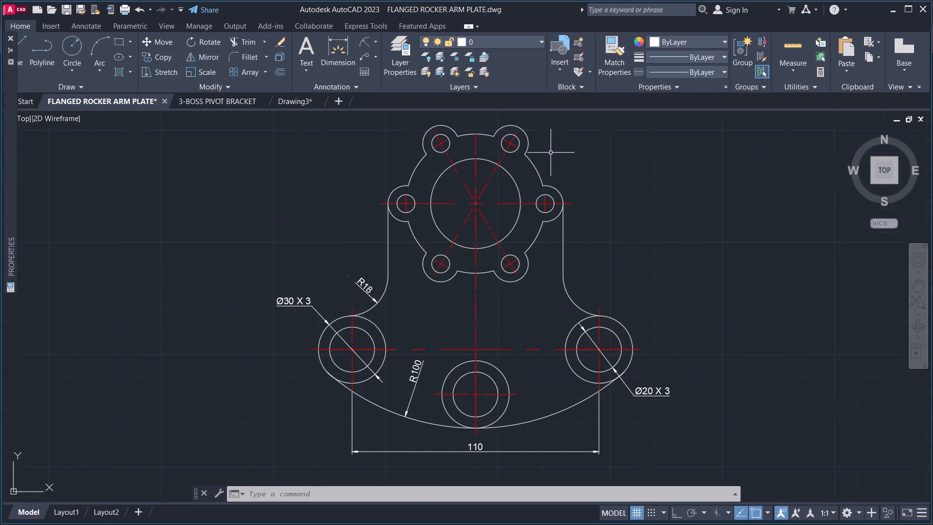
{"action": "middle_click_drag", "start_coordinate": [518, 174], "coordinate": [414, 229]}
{"action": "scroll", "coordinate": [410, 227], "scroll_direction": "up", "scroll_amount": 1}
{"action": "middle_click_drag", "start_coordinate": [333, 192], "coordinate": [360, 251]}
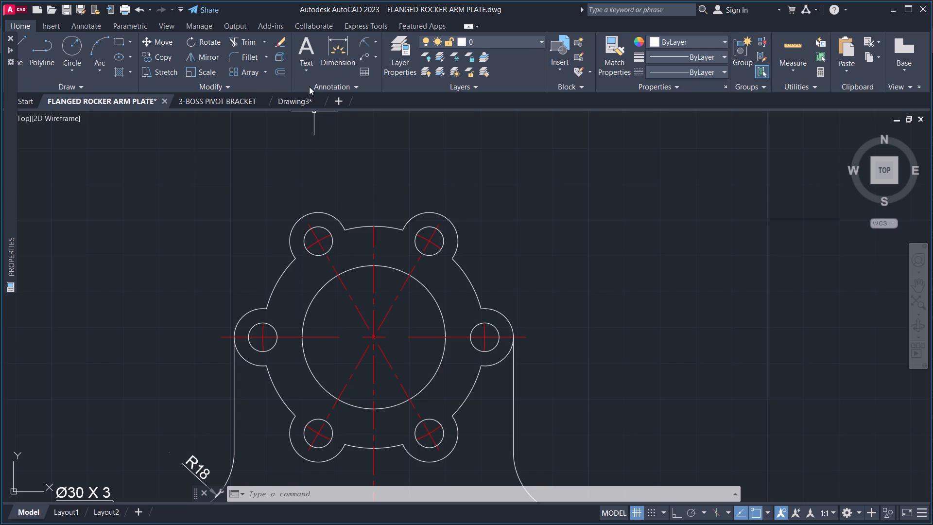
{"action": "left_click", "coordinate": [361, 42]}
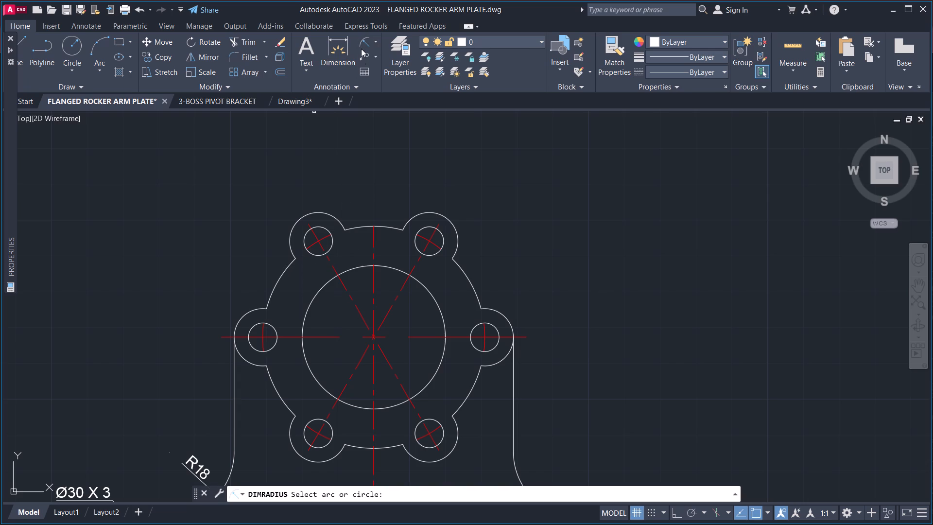
{"action": "middle_click_drag", "start_coordinate": [471, 246], "coordinate": [426, 240]}
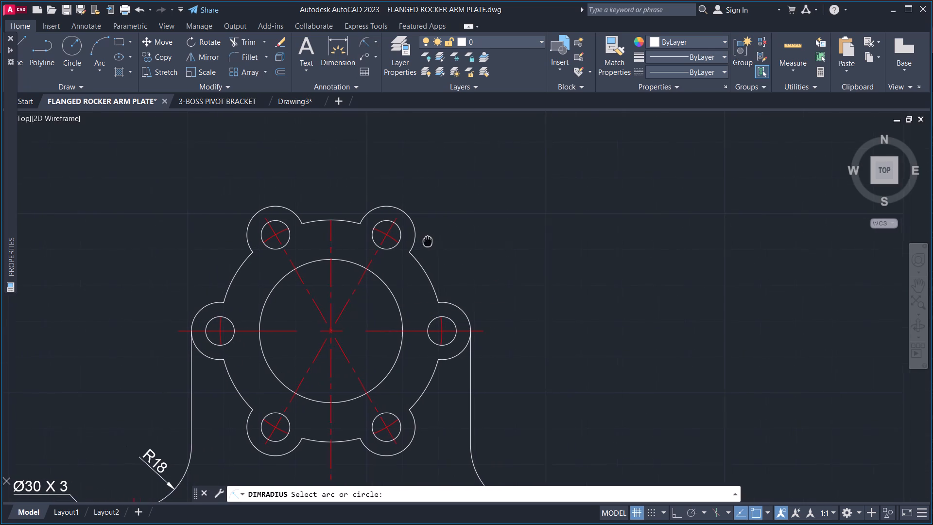
{"action": "middle_click_drag", "start_coordinate": [426, 240], "coordinate": [421, 240]}
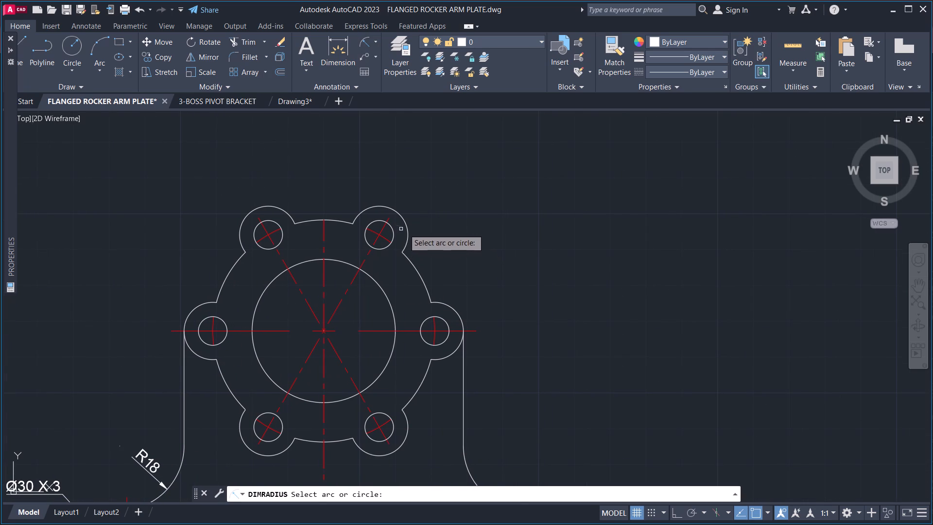
{"action": "left_click", "coordinate": [408, 227]}
{"action": "left_click", "coordinate": [417, 223]}
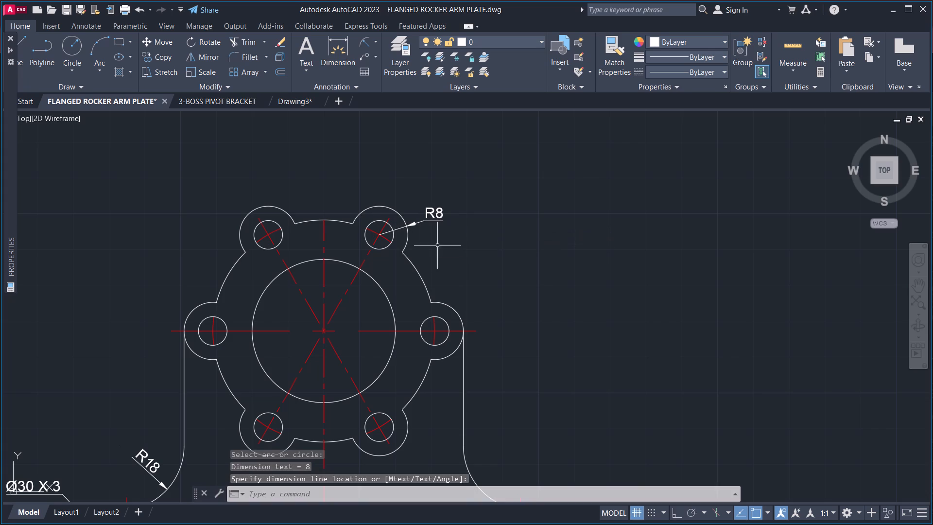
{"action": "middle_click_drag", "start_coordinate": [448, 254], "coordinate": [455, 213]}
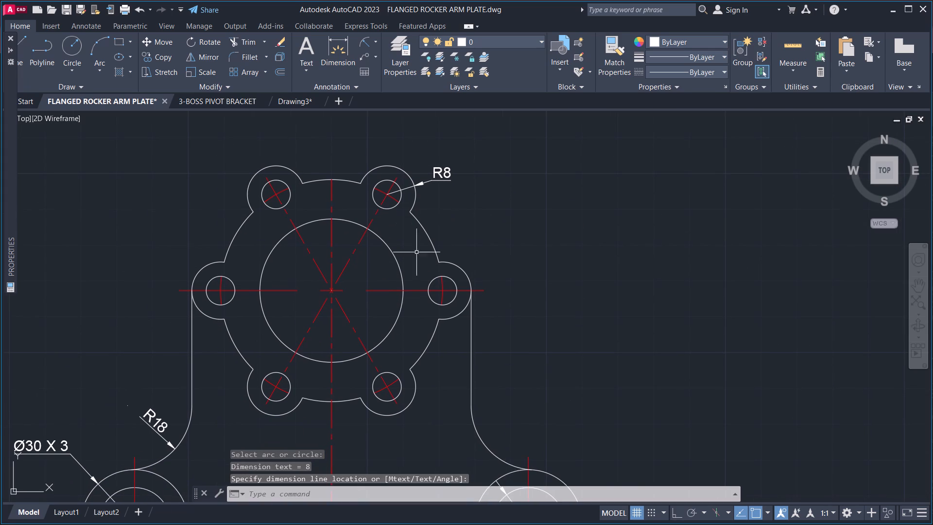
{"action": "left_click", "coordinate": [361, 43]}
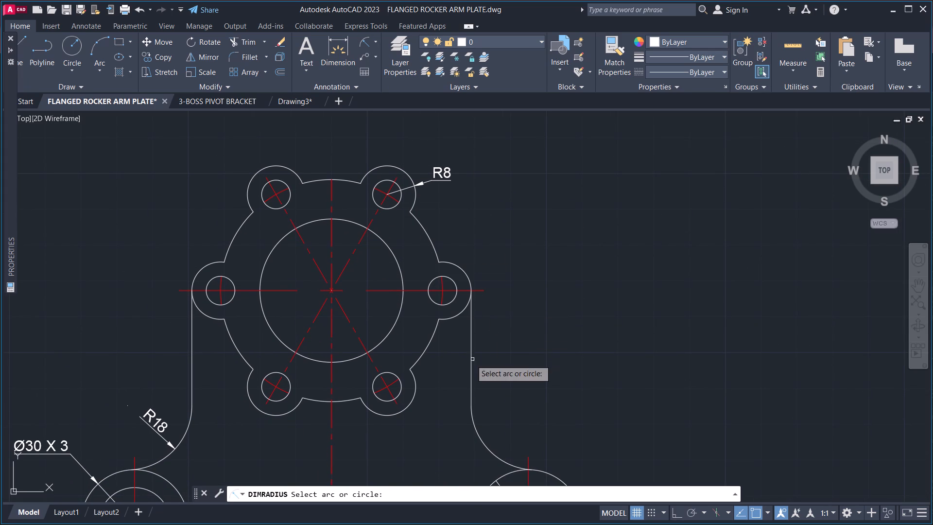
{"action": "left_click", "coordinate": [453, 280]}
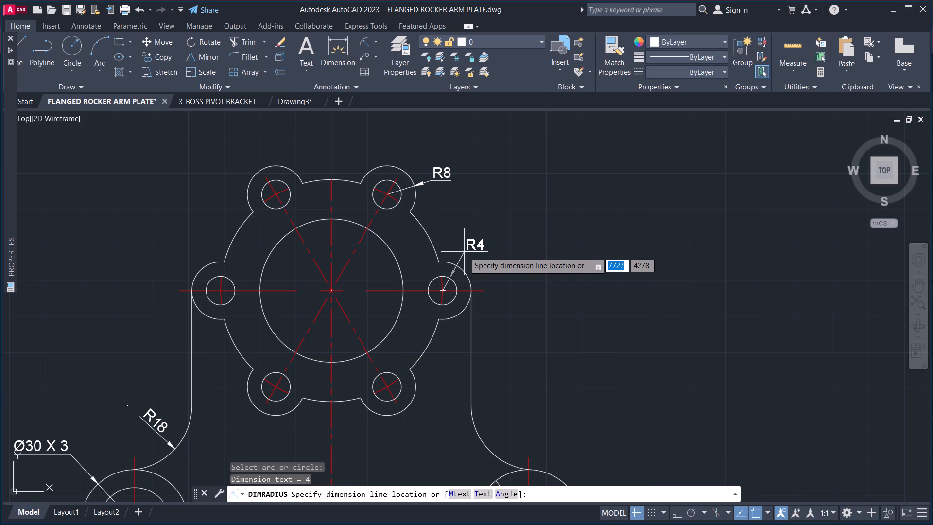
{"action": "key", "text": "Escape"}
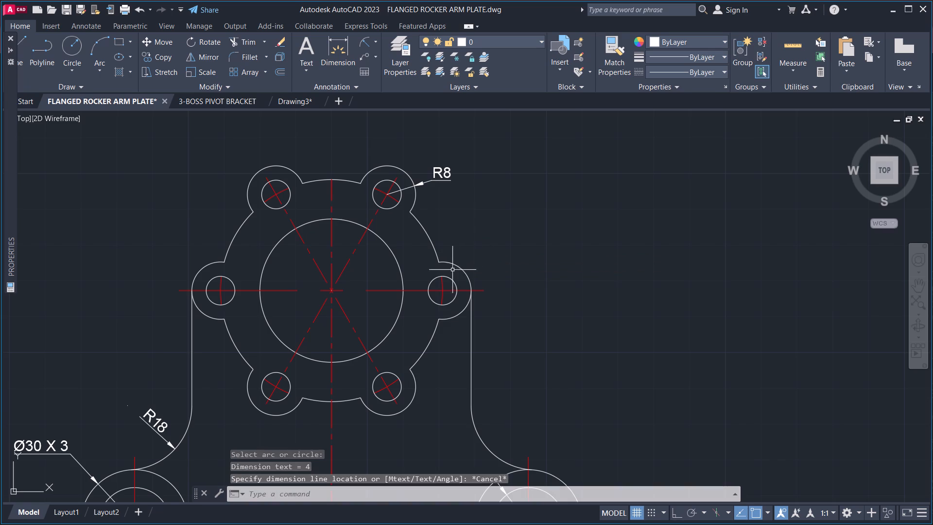
Add a radius dimension to the concave arc joining the copied plate's right side edge to its right boss.
{"action": "middle_click_drag", "start_coordinate": [452, 289], "coordinate": [489, 228]}
{"action": "middle_click_drag", "start_coordinate": [494, 376], "coordinate": [488, 332]}
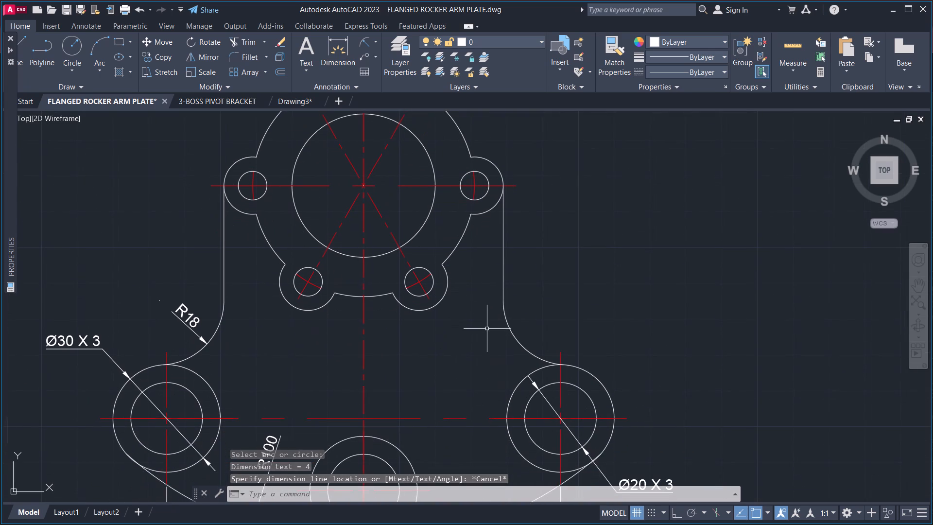
{"action": "key", "text": "space"}
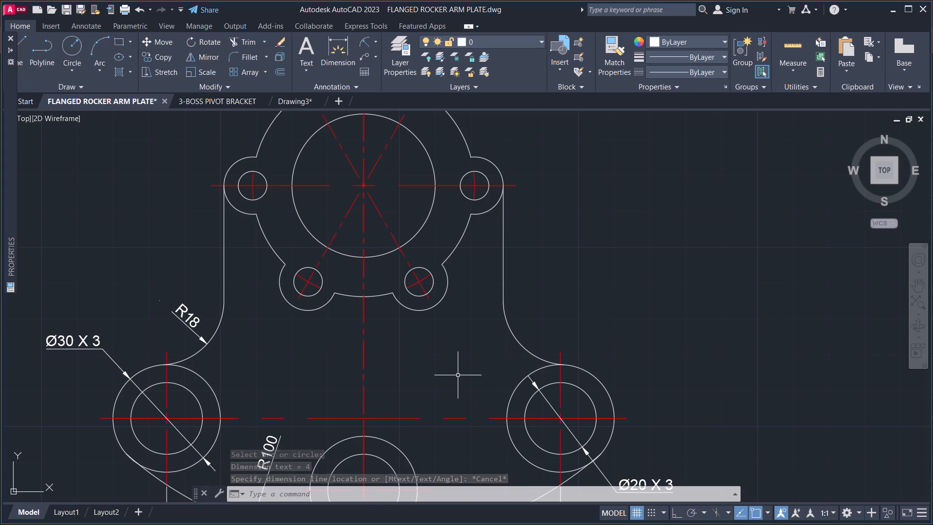
{"action": "left_click", "coordinate": [513, 332]}
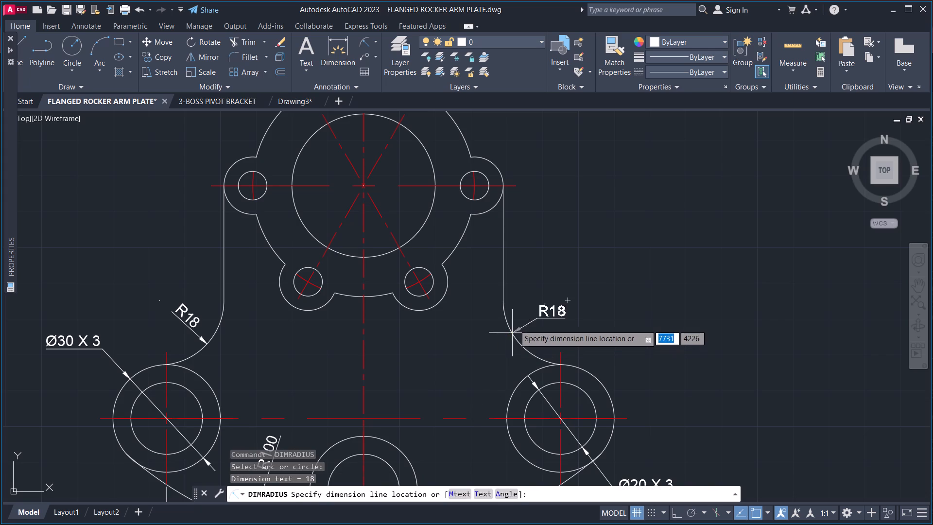
{"action": "left_click", "coordinate": [517, 318]}
Add a diameter dimension to the flange's main outer arc between the two upper lobes, placing its text above the flange.
{"action": "middle_click_drag", "start_coordinate": [291, 366], "coordinate": [353, 377]}
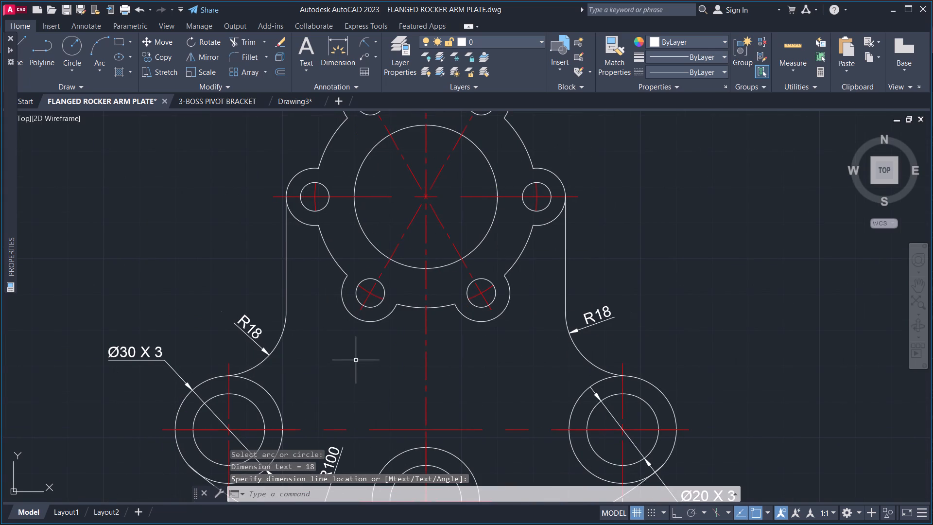
{"action": "middle_click_drag", "start_coordinate": [348, 391], "coordinate": [394, 266]}
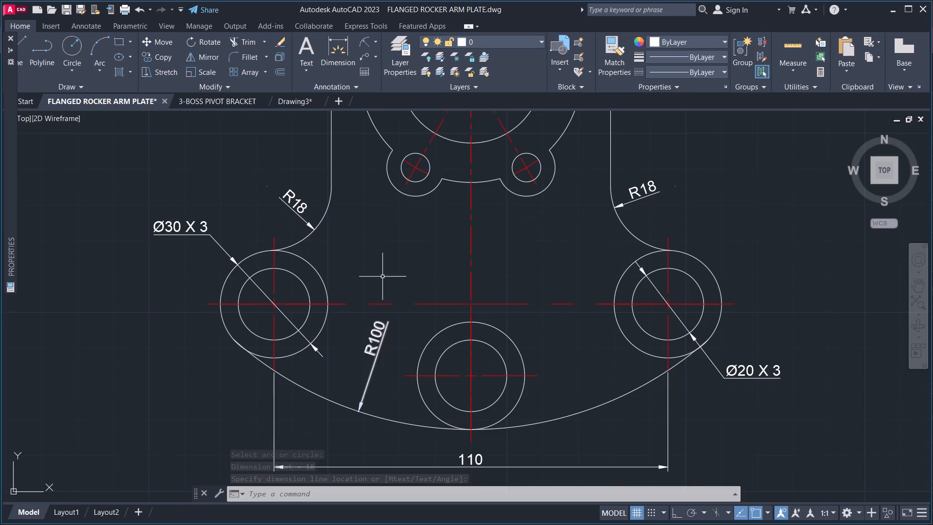
{"action": "middle_click_drag", "start_coordinate": [382, 290], "coordinate": [402, 383]}
{"action": "middle_click_drag", "start_coordinate": [398, 362], "coordinate": [412, 406]}
{"action": "middle_click_drag", "start_coordinate": [397, 316], "coordinate": [403, 333]}
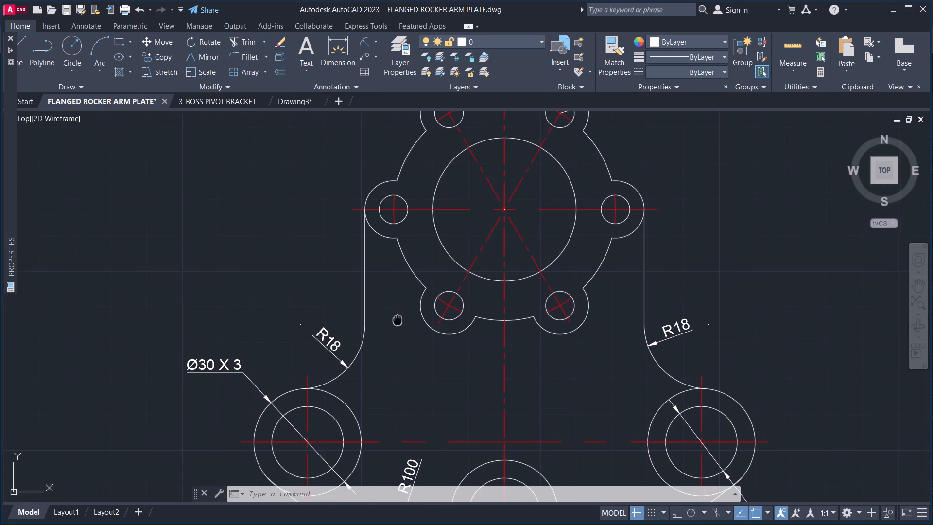
{"action": "middle_click_drag", "start_coordinate": [403, 333], "coordinate": [429, 392]}
{"action": "middle_click_drag", "start_coordinate": [418, 370], "coordinate": [438, 401]}
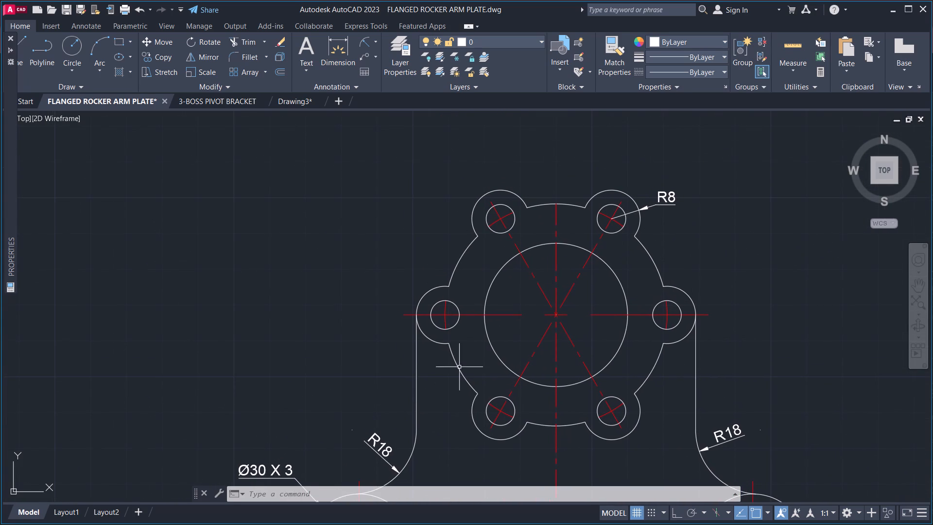
{"action": "left_click", "coordinate": [375, 41]}
{"action": "left_click", "coordinate": [388, 185]}
{"action": "left_click", "coordinate": [565, 204]}
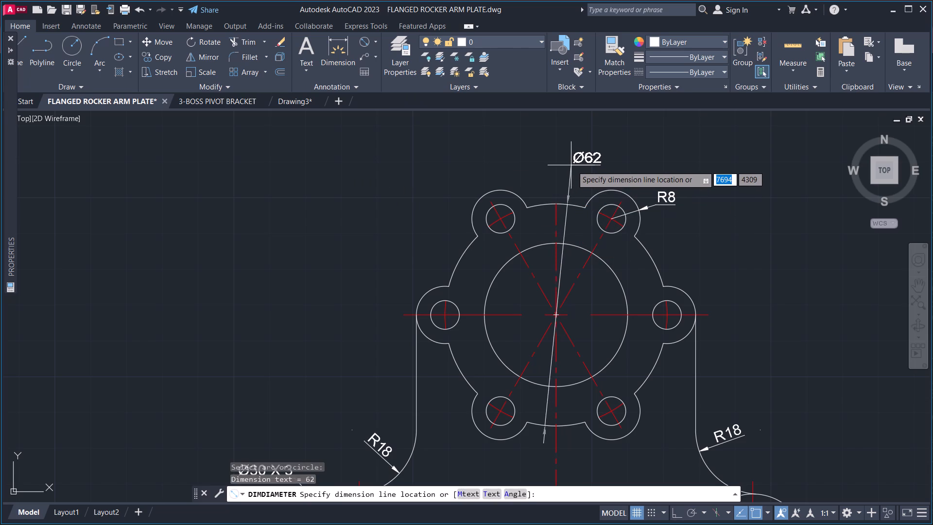
{"action": "left_click", "coordinate": [535, 156]}
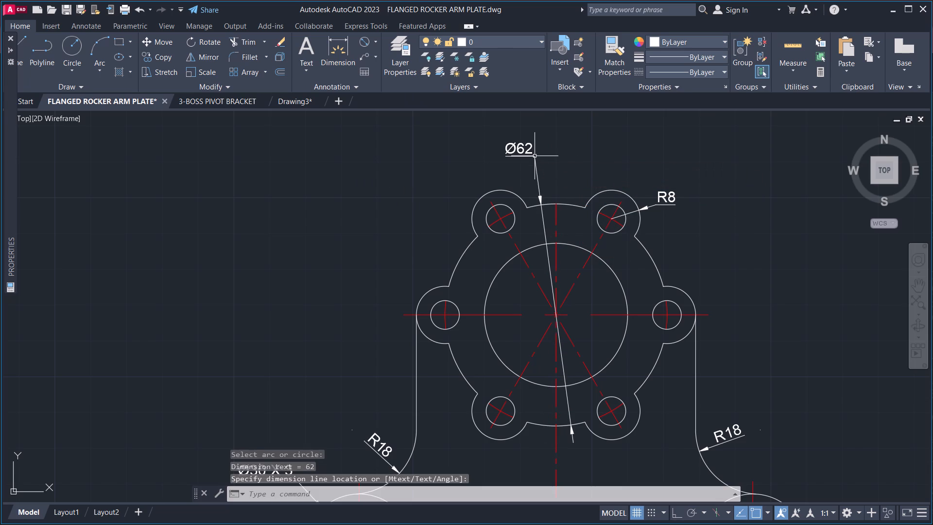
Add a diameter dimension to the flange's large central bore, placing its text outside the flange's upper-left edge.
{"action": "middle_click_drag", "start_coordinate": [570, 233], "coordinate": [598, 209]}
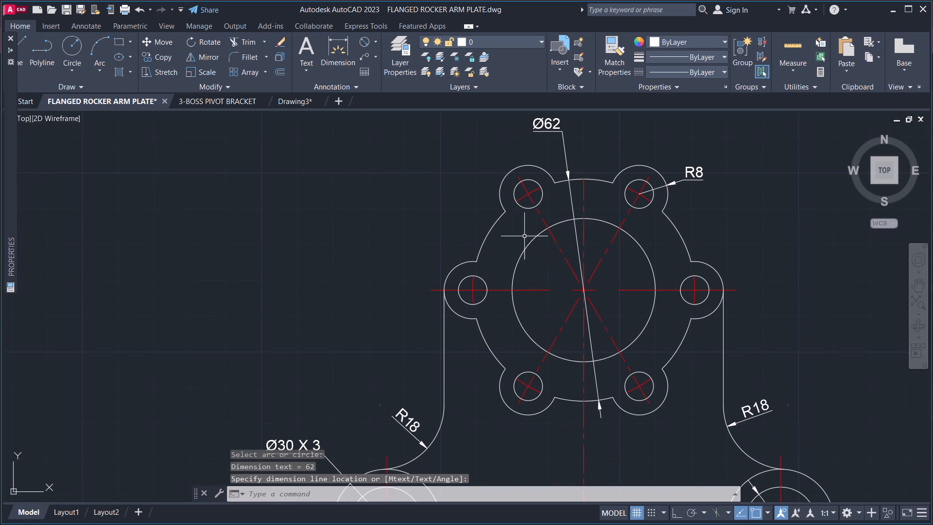
{"action": "key", "text": "space"}
{"action": "left_click", "coordinate": [520, 251]}
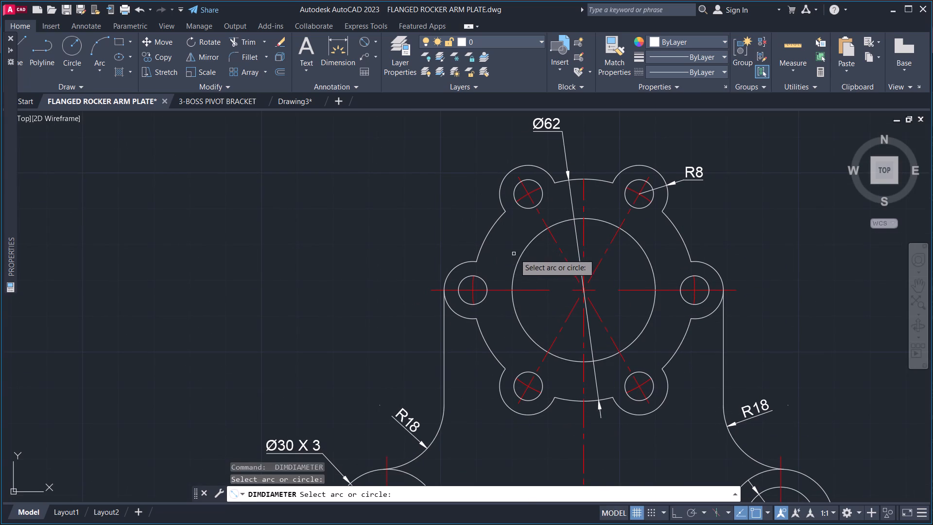
{"action": "left_click", "coordinate": [520, 254]}
{"action": "left_click", "coordinate": [474, 222]}
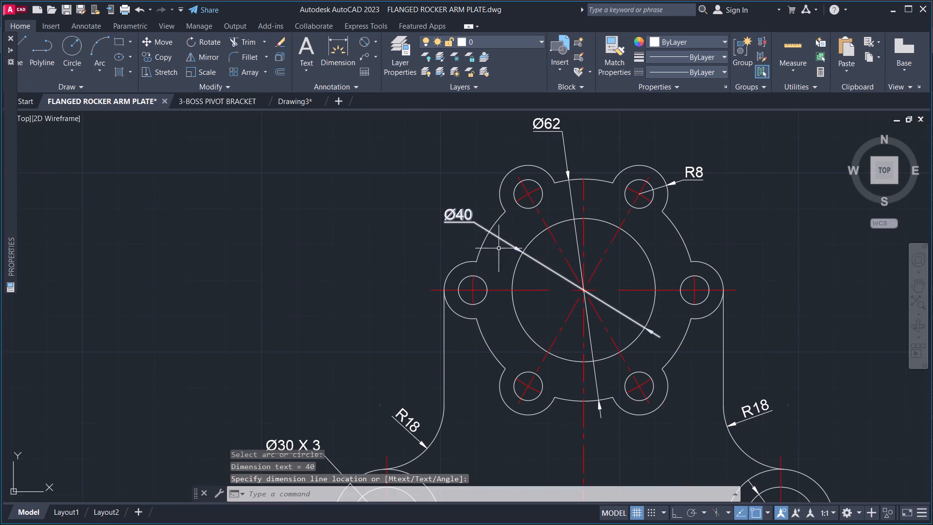
Add a diameter dimension to the small bolt hole in the flange's right lobe, with the text above and right of it.
{"action": "middle_click_drag", "start_coordinate": [504, 254], "coordinate": [428, 250]}
{"action": "key", "text": "space"}
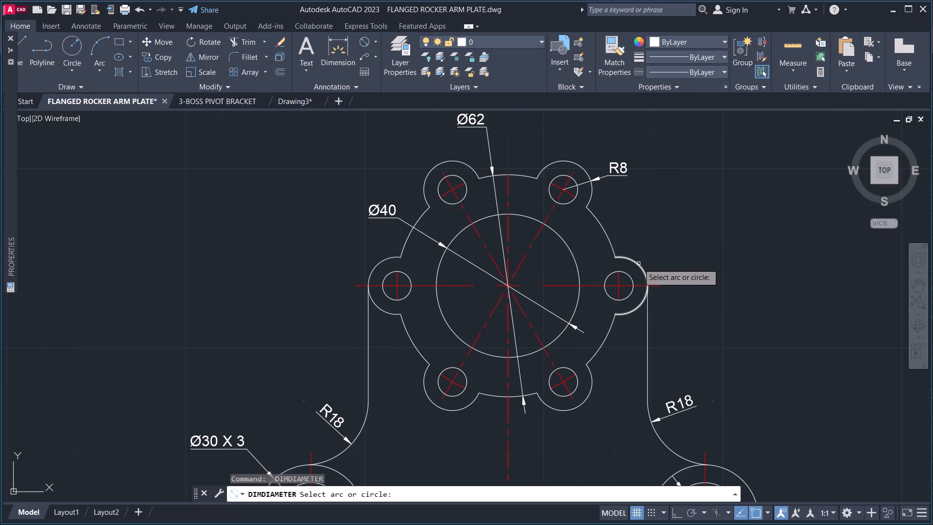
{"action": "left_click", "coordinate": [627, 273]}
{"action": "left_click", "coordinate": [640, 249]}
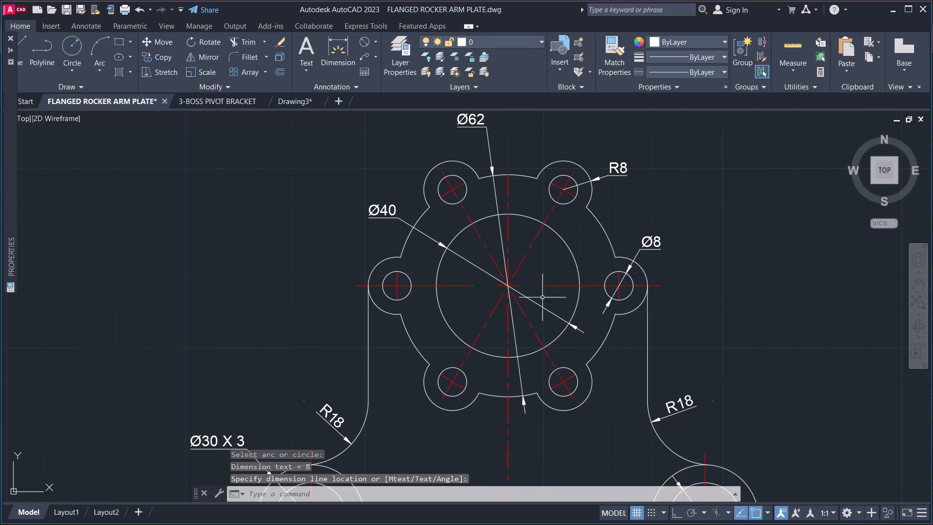
Append " X 6" to the right bolt hole's diameter dimension text so it reads Ø8 X 6.
{"action": "middle_click_drag", "start_coordinate": [516, 305], "coordinate": [587, 238]}
{"action": "middle_click_drag", "start_coordinate": [600, 248], "coordinate": [575, 252]}
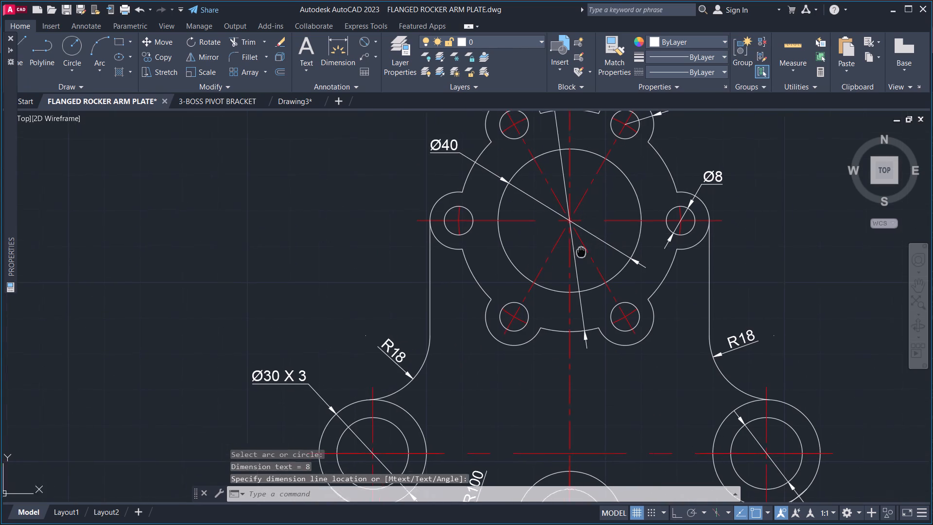
{"action": "middle_click_drag", "start_coordinate": [575, 252], "coordinate": [515, 266]}
{"action": "scroll", "coordinate": [650, 207], "scroll_direction": "up", "scroll_amount": 3}
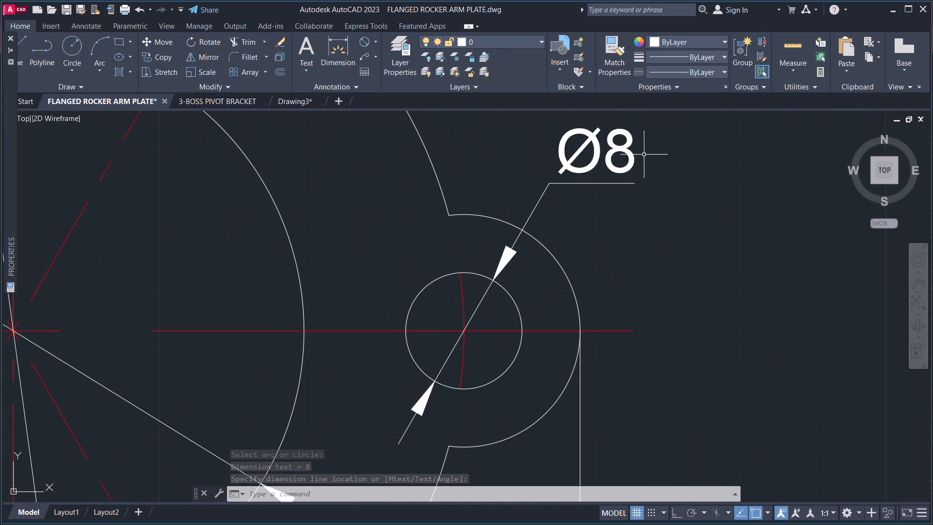
{"action": "double_click", "coordinate": [630, 165]}
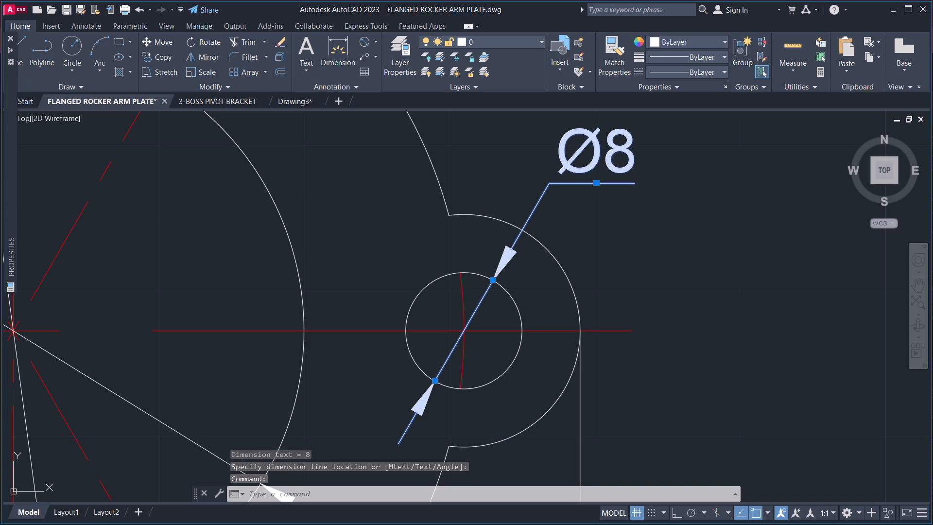
{"action": "key", "text": "Right"}
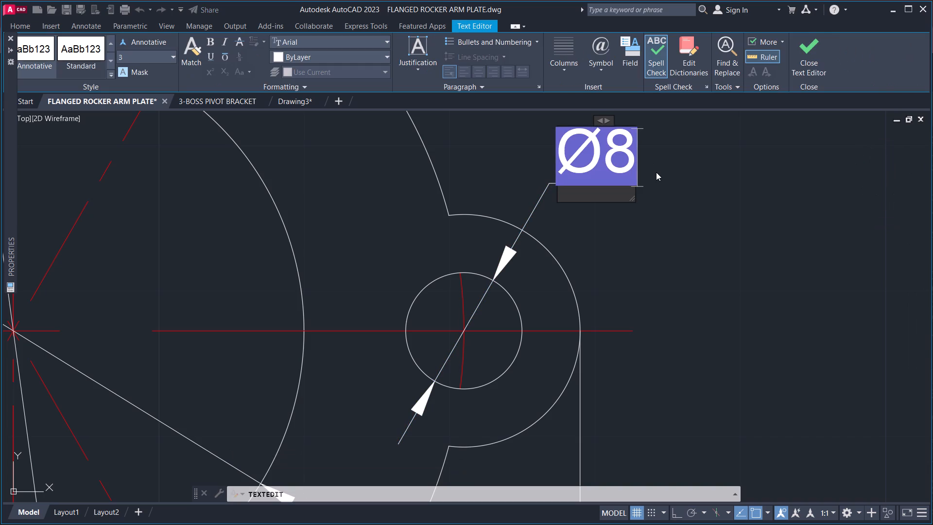
{"action": "key", "text": "space"}
{"action": "type", "text": "X"}
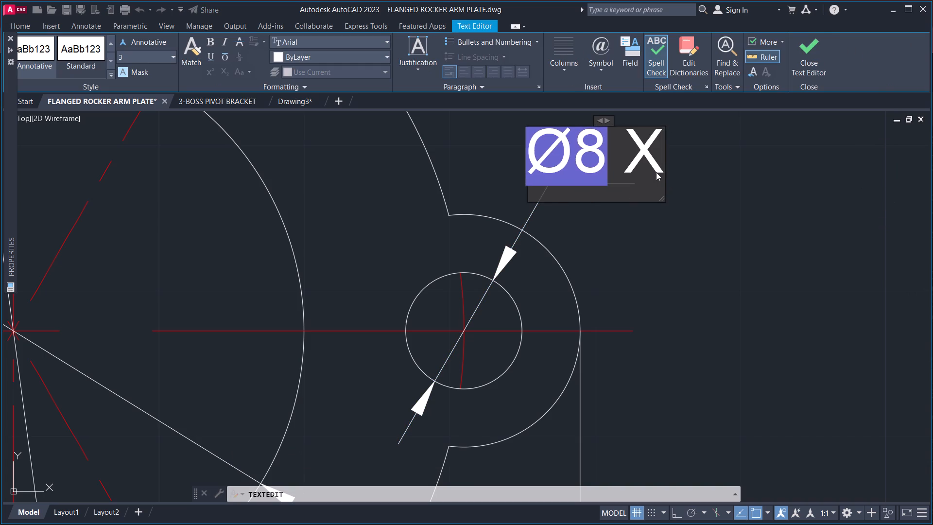
{"action": "key", "text": "space"}
{"action": "key", "text": "6"}
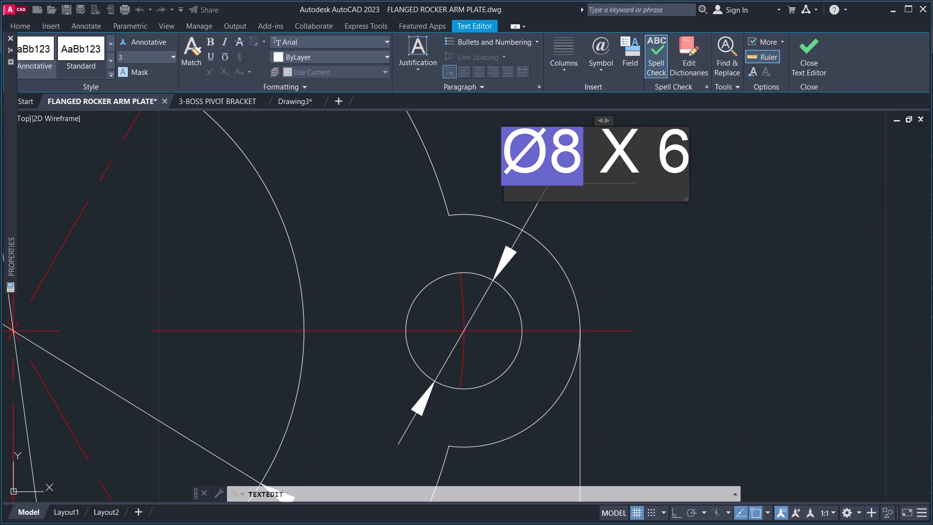
{"action": "left_click", "coordinate": [693, 270]}
Leave text editing and add a vertical linear dimension between the flange's and right boss's horizontal centrelines, placed right of the plate.
{"action": "scroll", "coordinate": [694, 263], "scroll_direction": "down", "scroll_amount": 1}
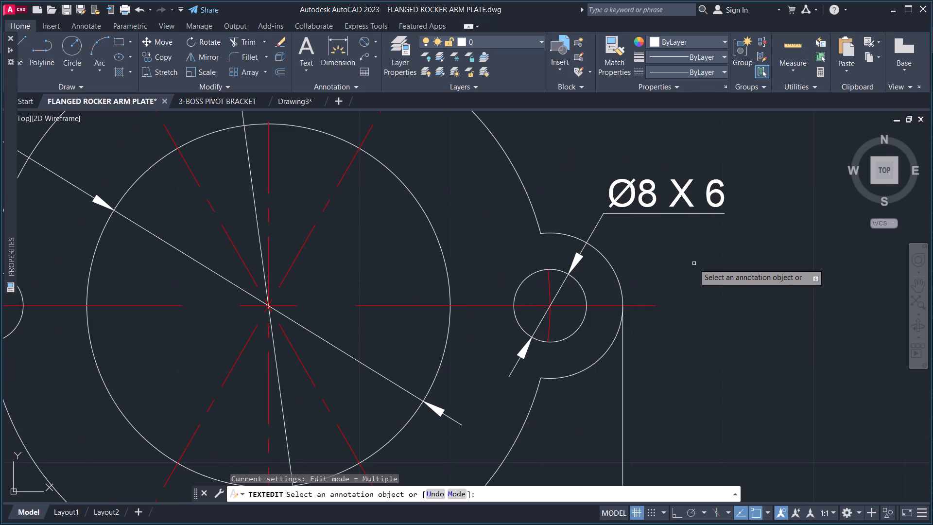
{"action": "scroll", "coordinate": [693, 263], "scroll_direction": "down", "scroll_amount": 2}
{"action": "middle_click_drag", "start_coordinate": [715, 296], "coordinate": [644, 254]}
{"action": "scroll", "coordinate": [642, 252], "scroll_direction": "down", "scroll_amount": 1}
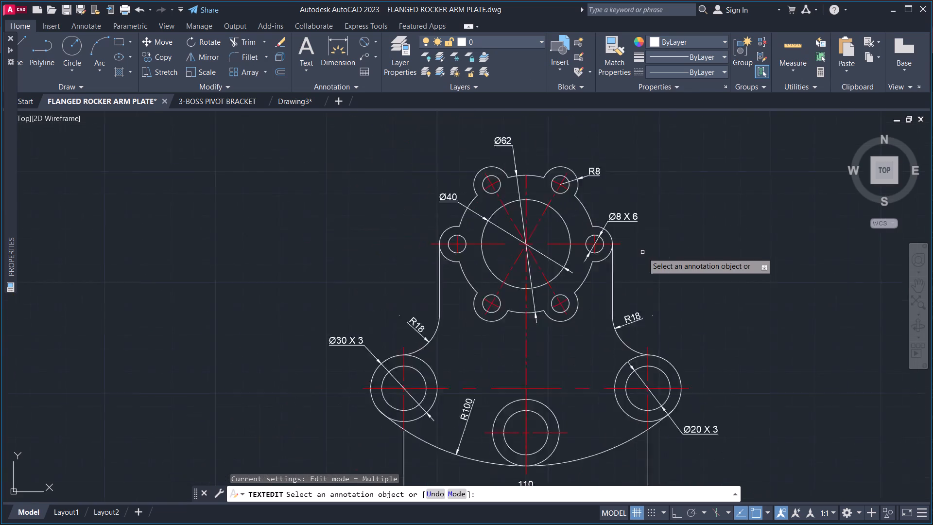
{"action": "scroll", "coordinate": [642, 252], "scroll_direction": "down", "scroll_amount": 1}
{"action": "middle_click_drag", "start_coordinate": [682, 299], "coordinate": [677, 265]}
{"action": "middle_click_drag", "start_coordinate": [676, 265], "coordinate": [633, 280]}
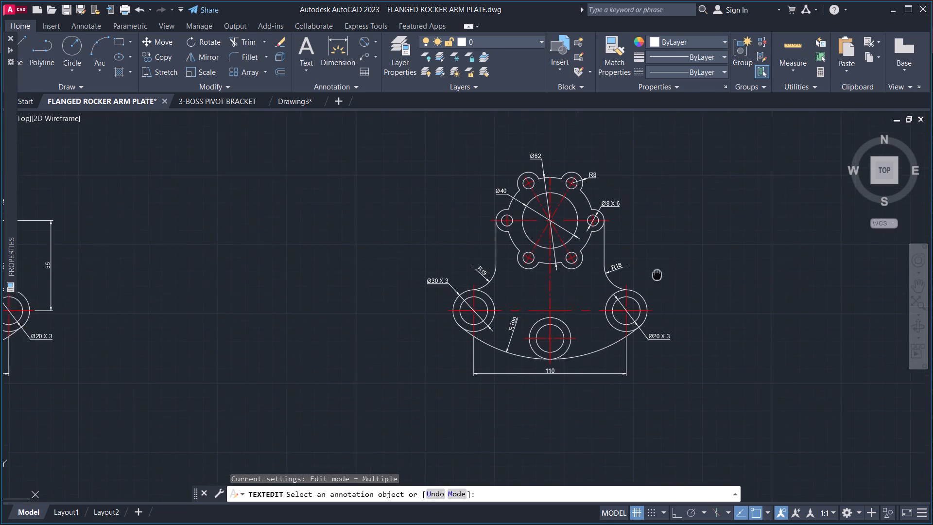
{"action": "middle_click_drag", "start_coordinate": [633, 280], "coordinate": [600, 289]}
{"action": "type", "text": "DLI"}
{"action": "key", "text": "space"}
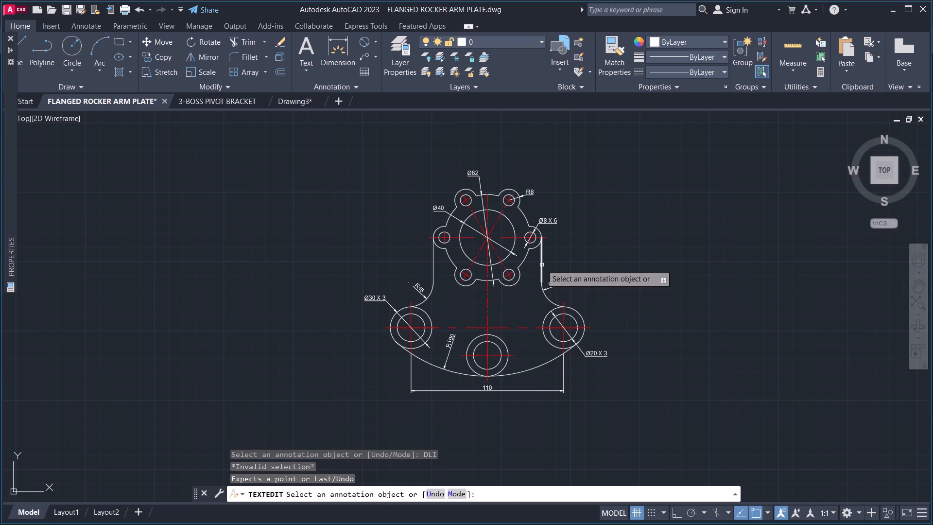
{"action": "key", "text": "Escape"}
{"action": "key", "text": "Escape"}
{"action": "type", "text": "DLI"}
{"action": "key", "text": "space"}
{"action": "scroll", "coordinate": [502, 194], "scroll_direction": "up", "scroll_amount": 3}
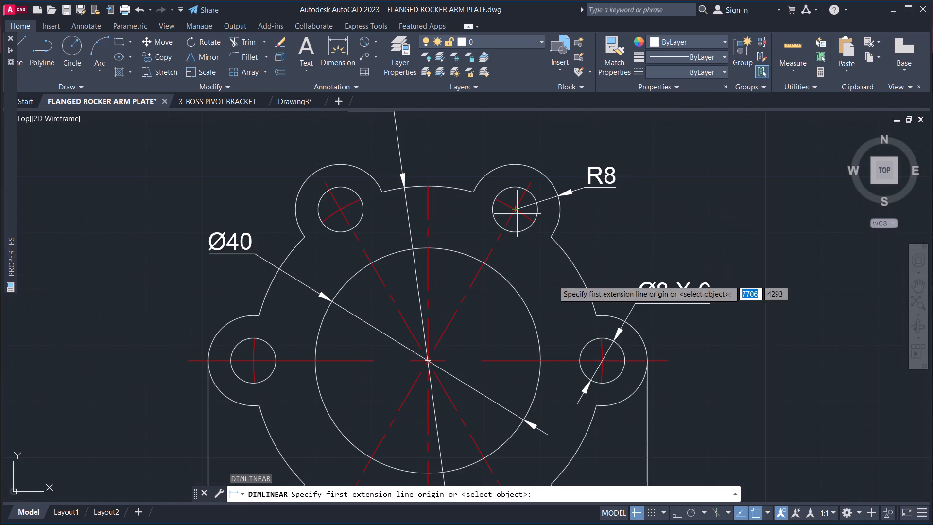
{"action": "left_click", "coordinate": [663, 361]}
{"action": "middle_click_drag", "start_coordinate": [701, 381], "coordinate": [595, 241]}
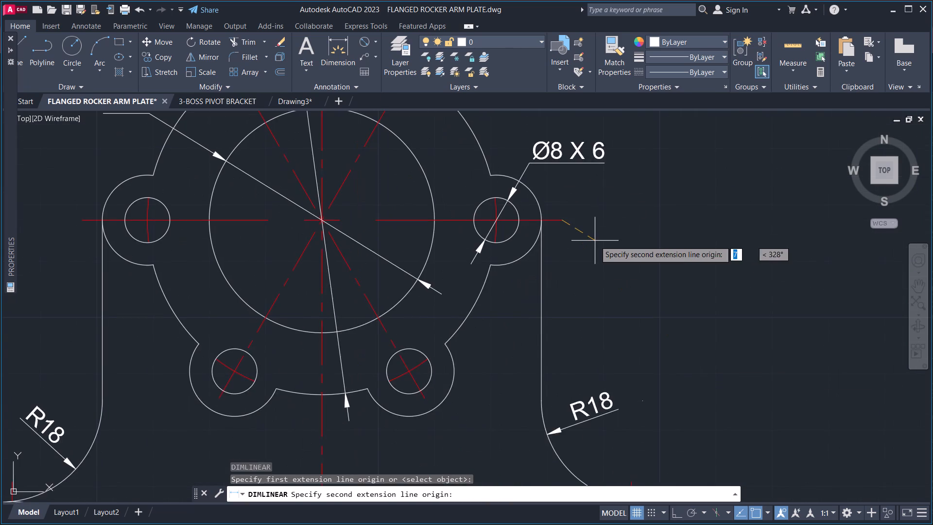
{"action": "scroll", "coordinate": [594, 241], "scroll_direction": "down", "scroll_amount": 4}
{"action": "middle_click_drag", "start_coordinate": [632, 308], "coordinate": [599, 233]}
{"action": "scroll", "coordinate": [586, 235], "scroll_direction": "up", "scroll_amount": 5}
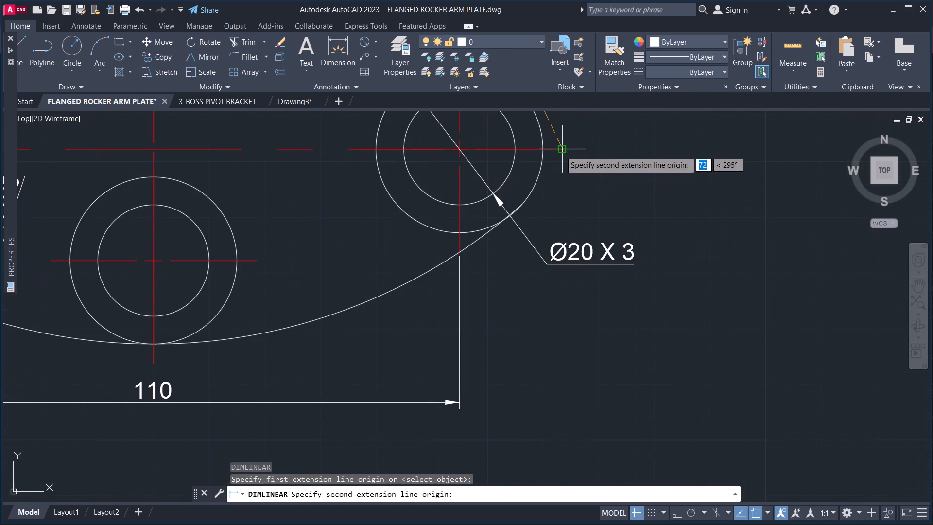
{"action": "left_click", "coordinate": [560, 151]}
{"action": "scroll", "coordinate": [598, 144], "scroll_direction": "down", "scroll_amount": 2}
{"action": "middle_click_drag", "start_coordinate": [598, 145], "coordinate": [568, 307]}
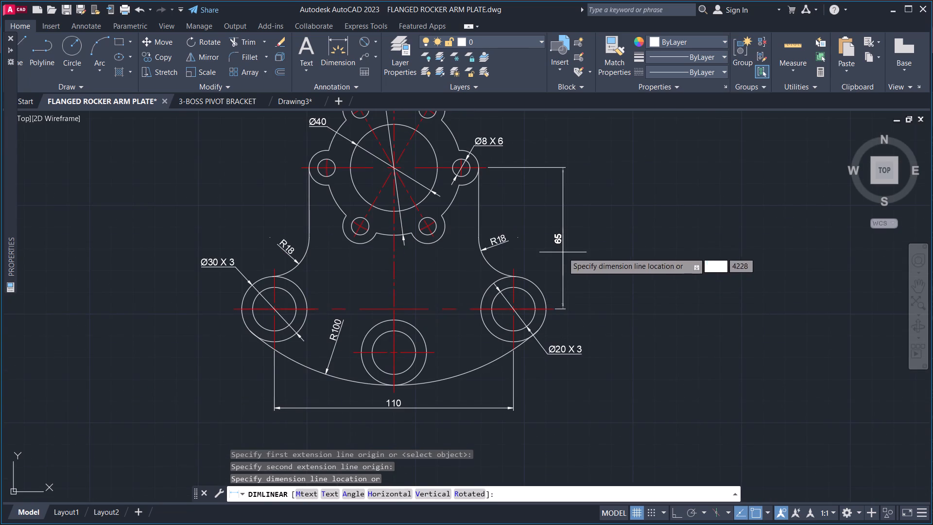
{"action": "left_click", "coordinate": [563, 252]}
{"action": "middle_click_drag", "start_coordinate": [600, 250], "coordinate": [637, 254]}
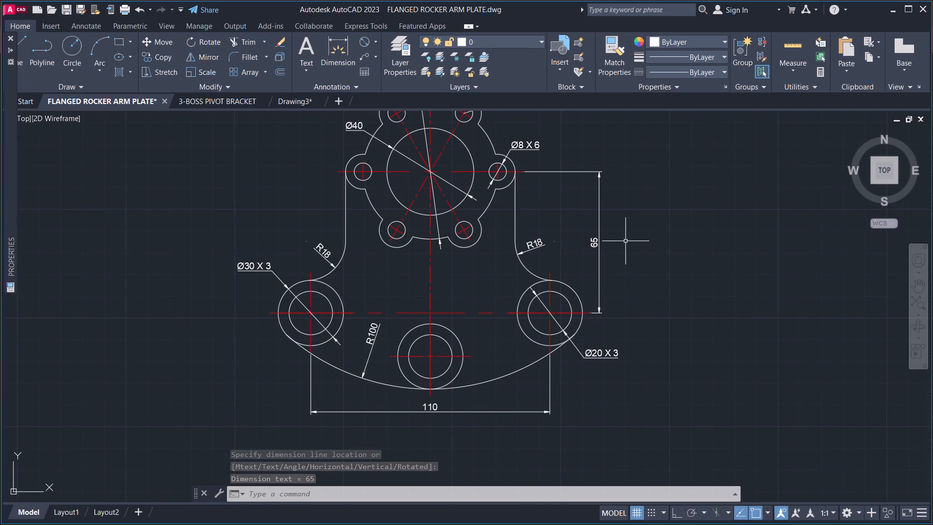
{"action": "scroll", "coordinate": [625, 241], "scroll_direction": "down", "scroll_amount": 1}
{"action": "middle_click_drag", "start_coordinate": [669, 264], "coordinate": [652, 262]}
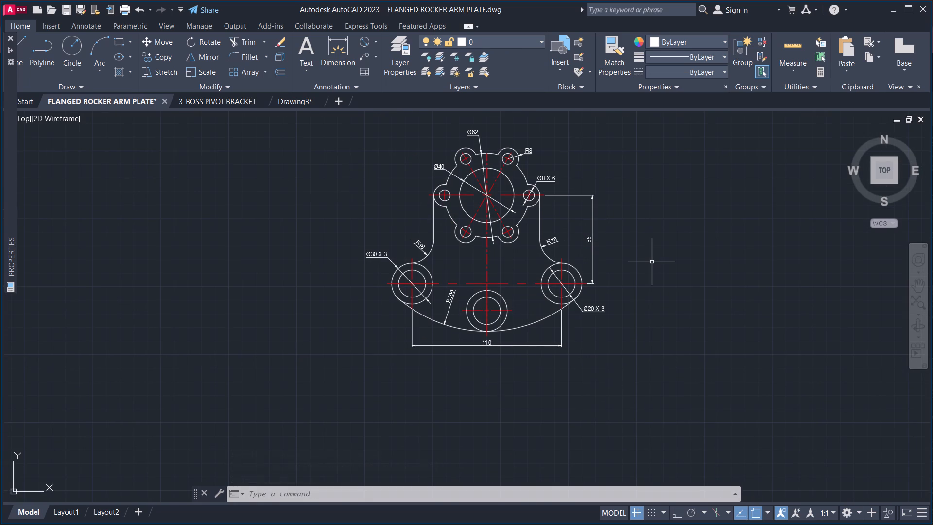
Move the Ø62 dimension text closer to the flange's upper edge.
{"action": "scroll", "coordinate": [497, 141], "scroll_direction": "up", "scroll_amount": 3}
{"action": "middle_click_drag", "start_coordinate": [442, 119], "coordinate": [485, 173]}
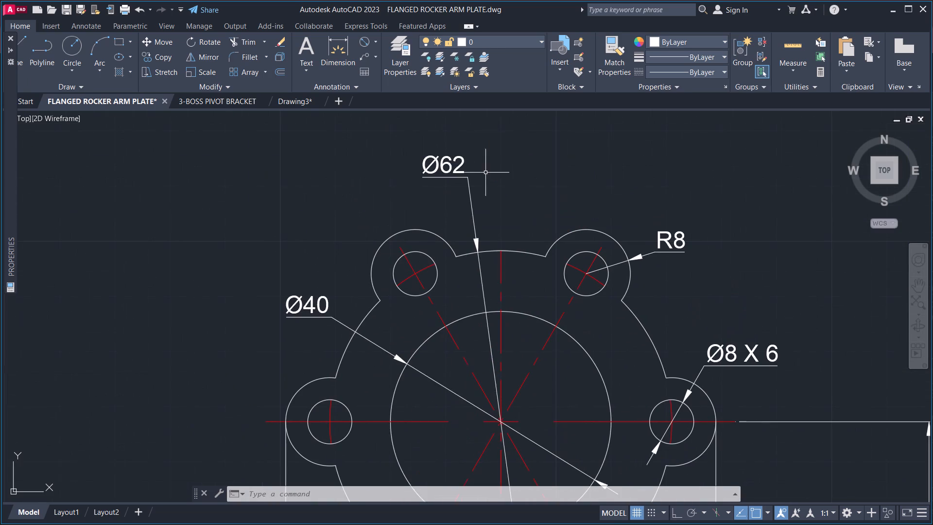
{"action": "left_click_drag", "start_coordinate": [486, 171], "coordinate": [473, 178]}
{"action": "left_click", "coordinate": [452, 184]}
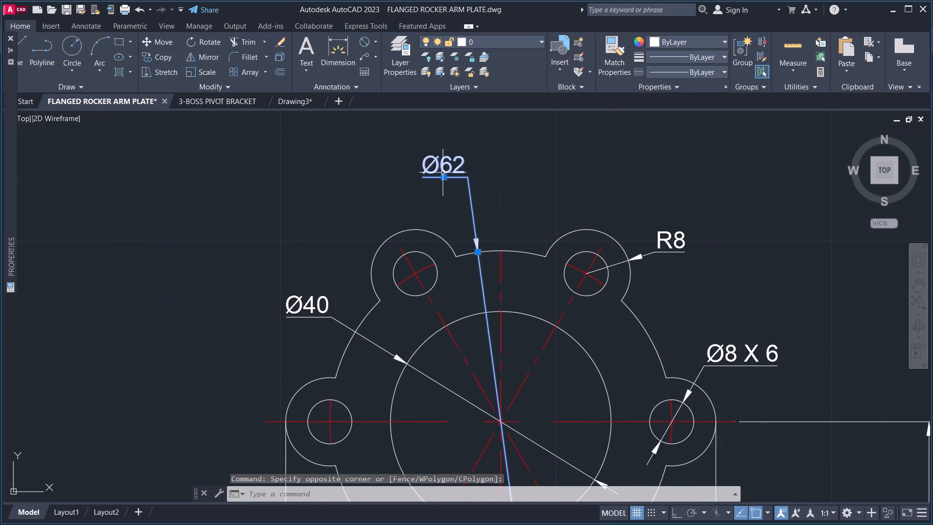
{"action": "left_click", "coordinate": [446, 177]}
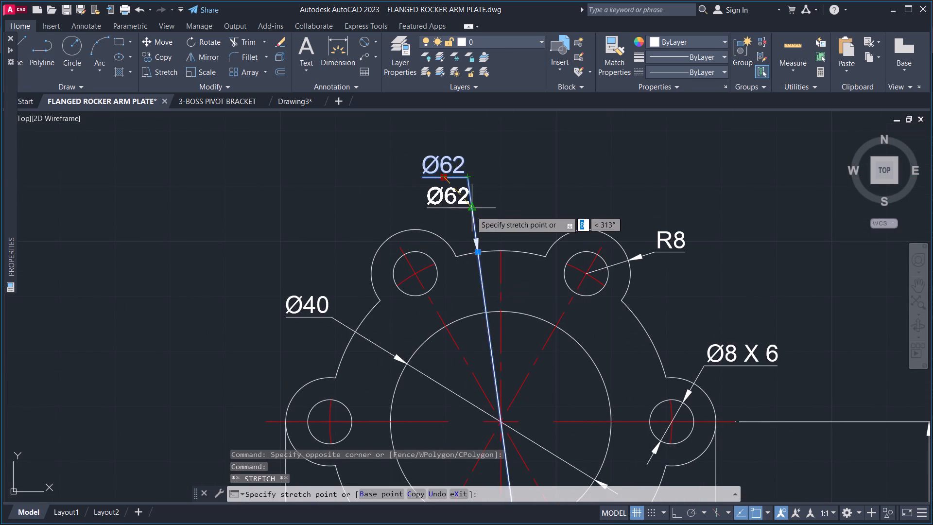
{"action": "left_click", "coordinate": [474, 206]}
{"action": "middle_click_drag", "start_coordinate": [495, 190], "coordinate": [521, 156]}
{"action": "key", "text": "Escape"}
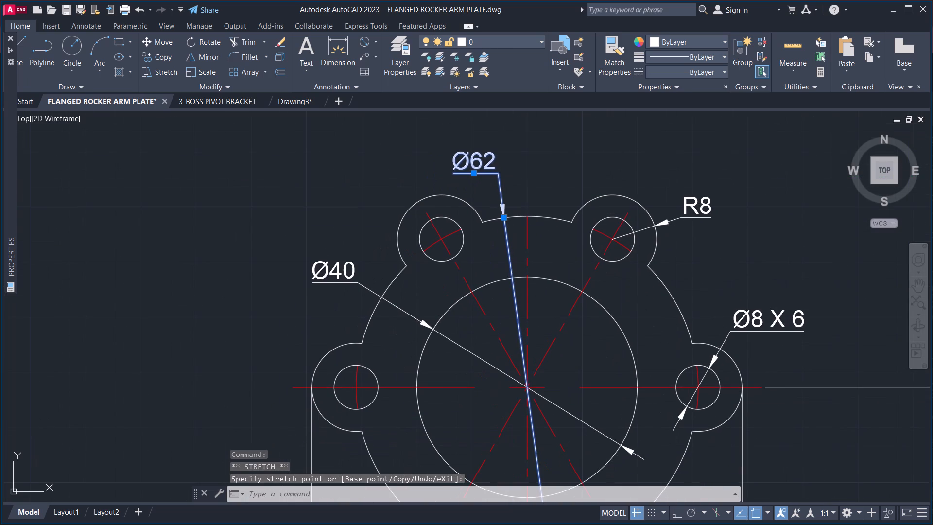
Save the flanged rocker arm plate drawing.
{"action": "scroll", "coordinate": [517, 159], "scroll_direction": "down", "scroll_amount": 2}
{"action": "middle_click_drag", "start_coordinate": [517, 178], "coordinate": [541, 127]}
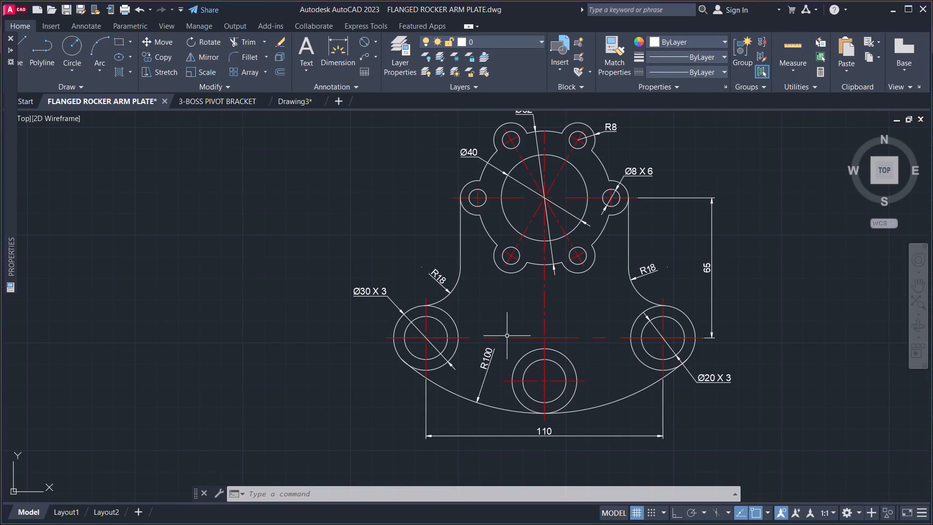
{"action": "middle_click_drag", "start_coordinate": [521, 311], "coordinate": [564, 317]}
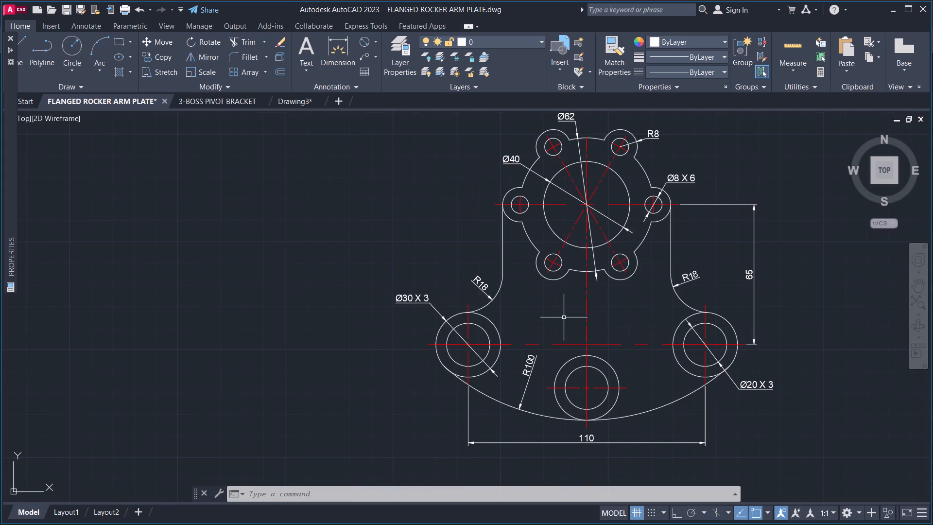
{"action": "middle_click_drag", "start_coordinate": [575, 276], "coordinate": [536, 149]}
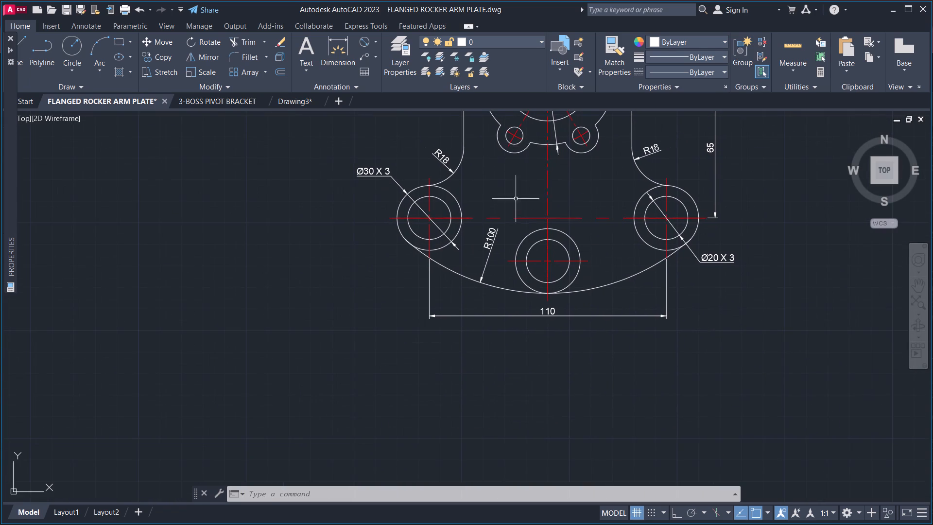
{"action": "middle_click_drag", "start_coordinate": [508, 213], "coordinate": [326, 398]}
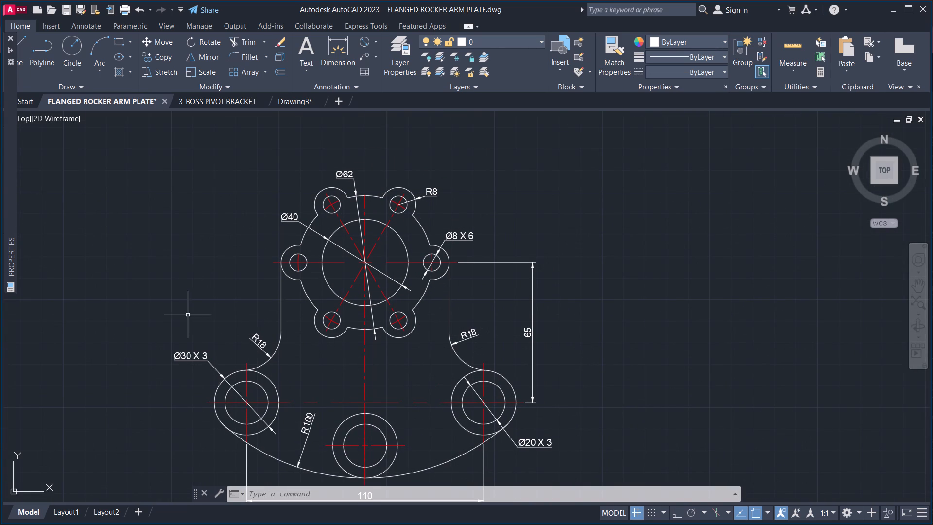
{"action": "middle_click_drag", "start_coordinate": [167, 231], "coordinate": [288, 227]}
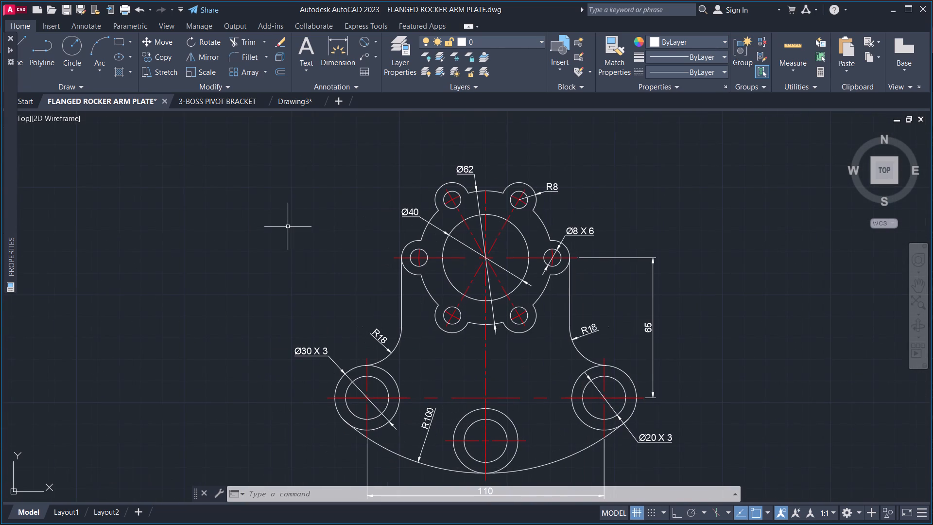
{"action": "key", "text": "ctrl+s"}
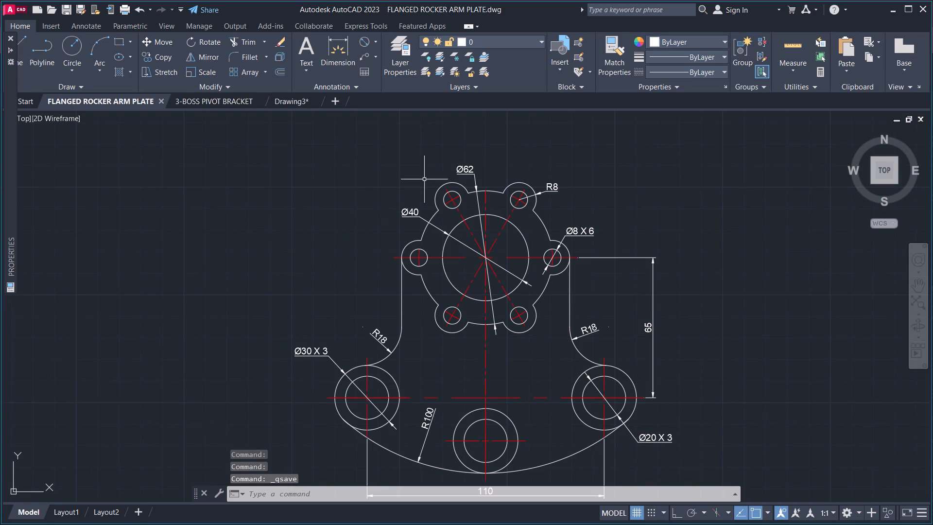
Select the whole right-hand redrawn plate with its centrelines and dimensions and copy it to the clipboard.
{"action": "scroll", "coordinate": [391, 295], "scroll_direction": "down", "scroll_amount": 2}
{"action": "middle_click_drag", "start_coordinate": [391, 295], "coordinate": [574, 239]}
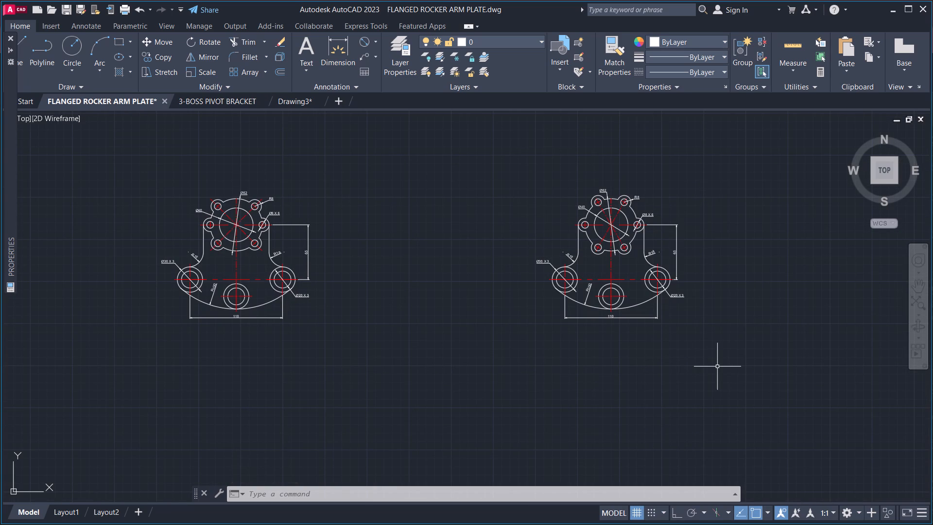
{"action": "left_click", "coordinate": [733, 365]}
{"action": "left_click_drag", "start_coordinate": [456, 167], "coordinate": [454, 173]}
{"action": "right_click_drag", "start_coordinate": [456, 168], "coordinate": [454, 173]}
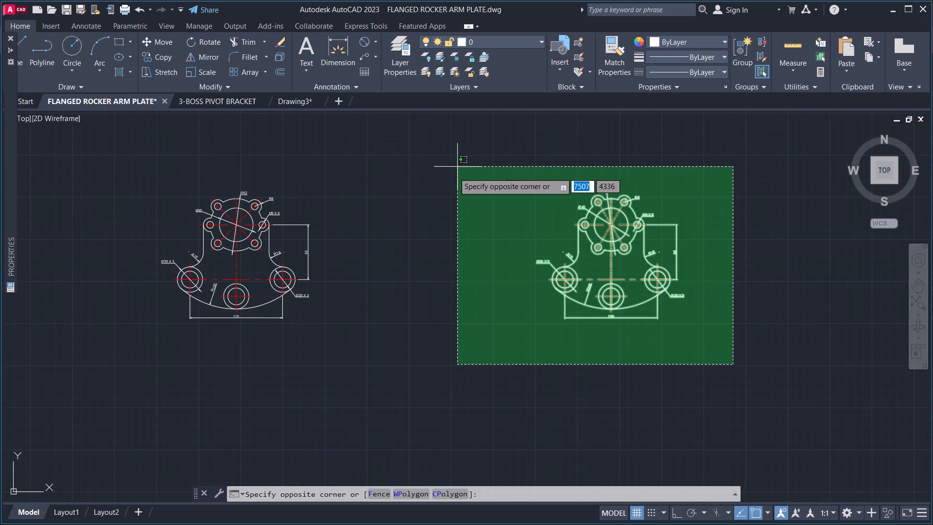
{"action": "right_click_drag", "start_coordinate": [454, 173], "coordinate": [453, 173]}
{"action": "left_click_drag", "start_coordinate": [454, 173], "coordinate": [453, 173]}
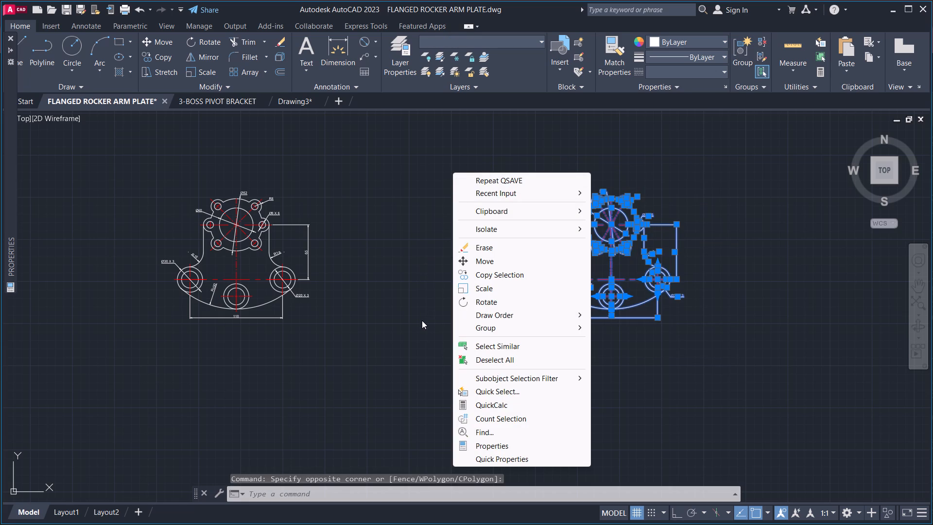
{"action": "left_click", "coordinate": [389, 286]}
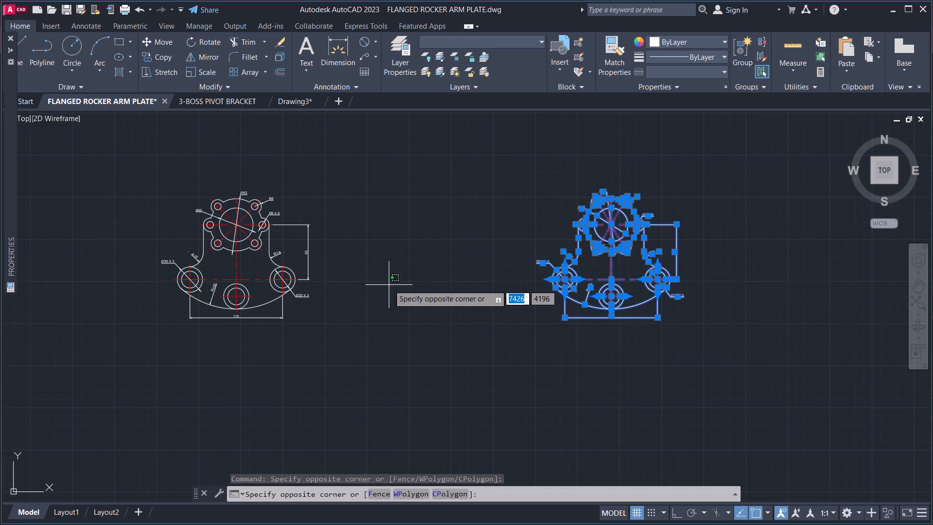
{"action": "left_click", "coordinate": [364, 297]}
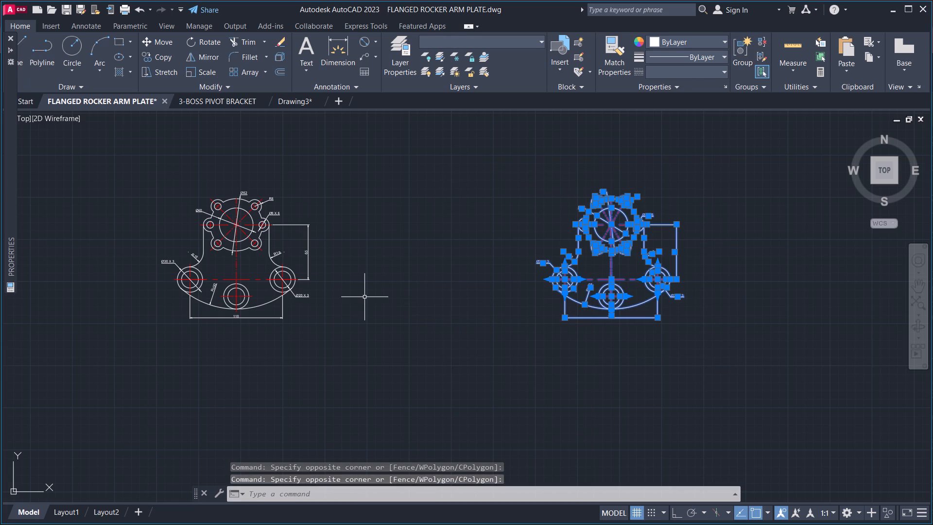
{"action": "key", "text": "ctrl+c"}
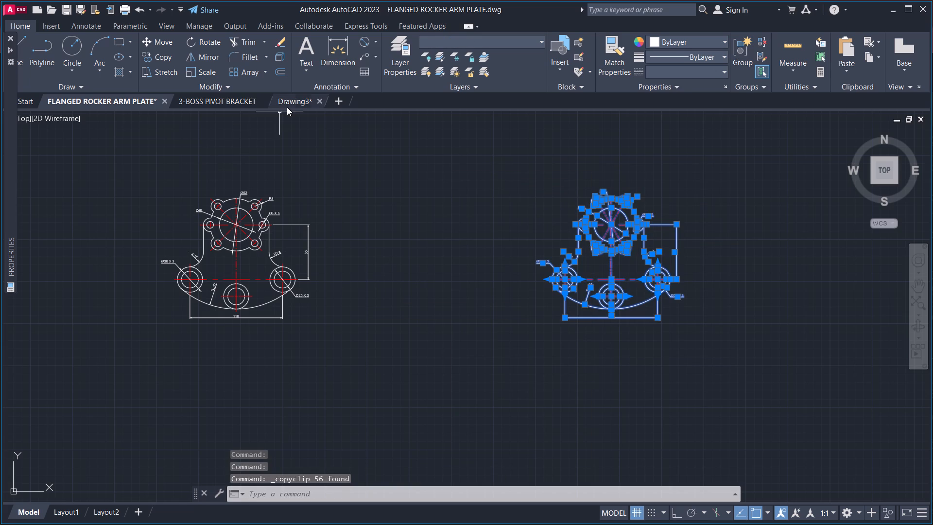
Switch to Drawing3 and paste the copied plate into the empty model space.
{"action": "left_click", "coordinate": [287, 107]}
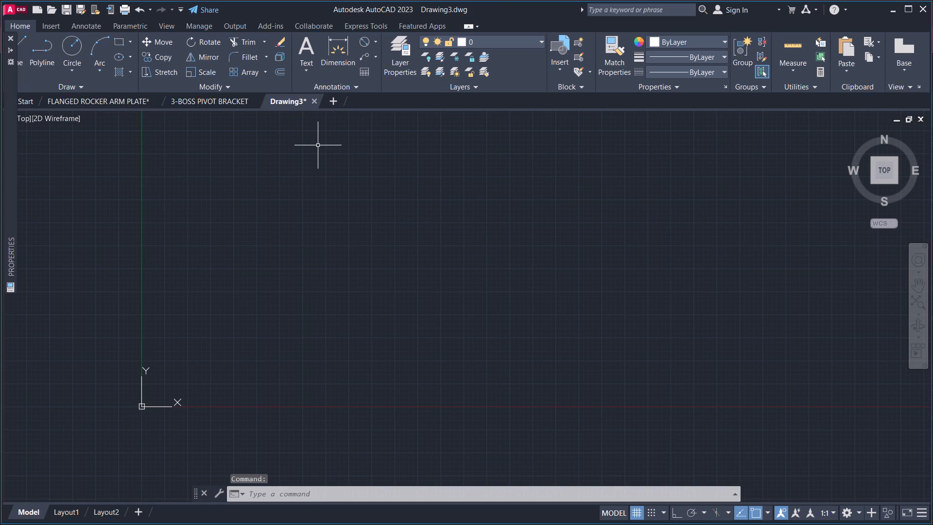
{"action": "key", "text": "ctrl+v"}
{"action": "scroll", "coordinate": [338, 273], "scroll_direction": "up", "scroll_amount": 2}
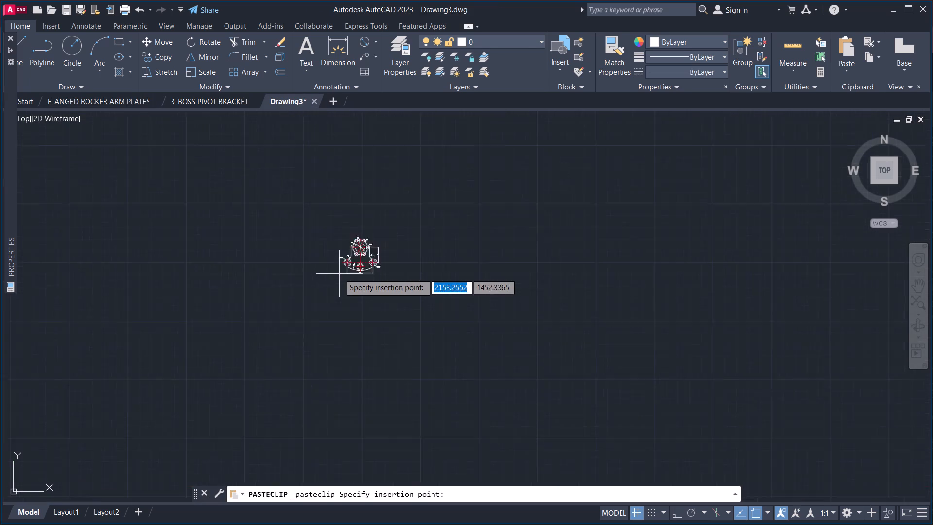
{"action": "scroll", "coordinate": [339, 274], "scroll_direction": "up", "scroll_amount": 2}
{"action": "left_click", "coordinate": [311, 279]}
{"action": "scroll", "coordinate": [362, 245], "scroll_direction": "up", "scroll_amount": 3}
{"action": "middle_click_drag", "start_coordinate": [340, 254], "coordinate": [390, 327]}
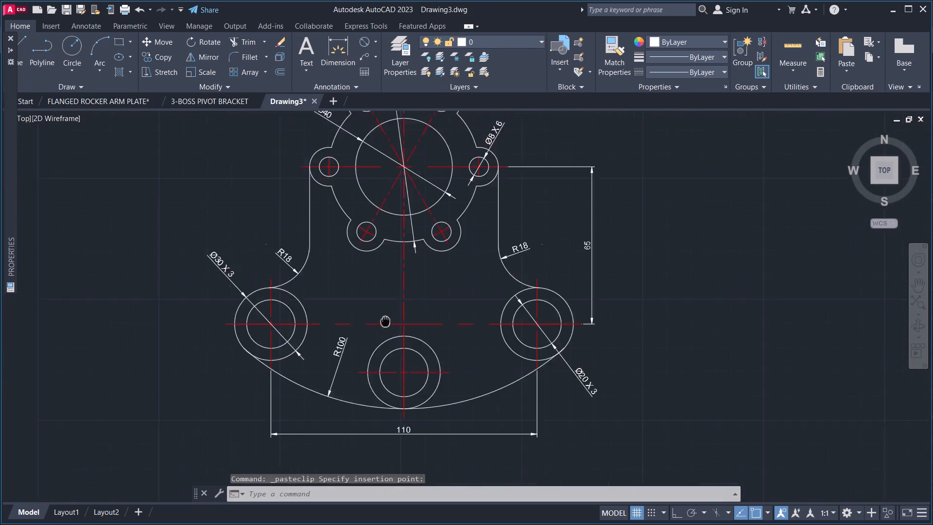
{"action": "middle_click_drag", "start_coordinate": [390, 327], "coordinate": [397, 338]}
{"action": "scroll", "coordinate": [397, 338], "scroll_direction": "down", "scroll_amount": 2}
{"action": "middle_click_drag", "start_coordinate": [397, 338], "coordinate": [431, 295]}
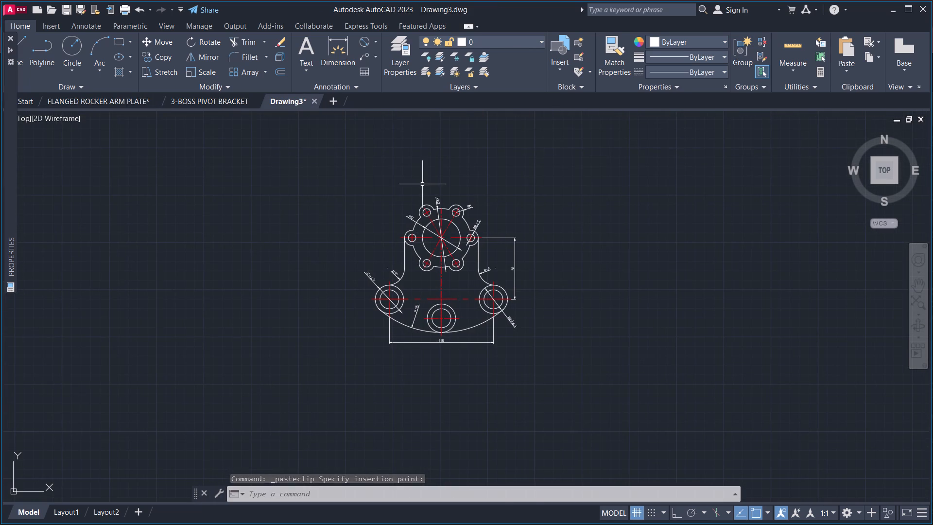
Modify the ISO-25 dimension style in Drawing3 to use ISO standard text alignment, and set it current.
{"action": "scroll", "coordinate": [422, 184], "scroll_direction": "up", "scroll_amount": 3}
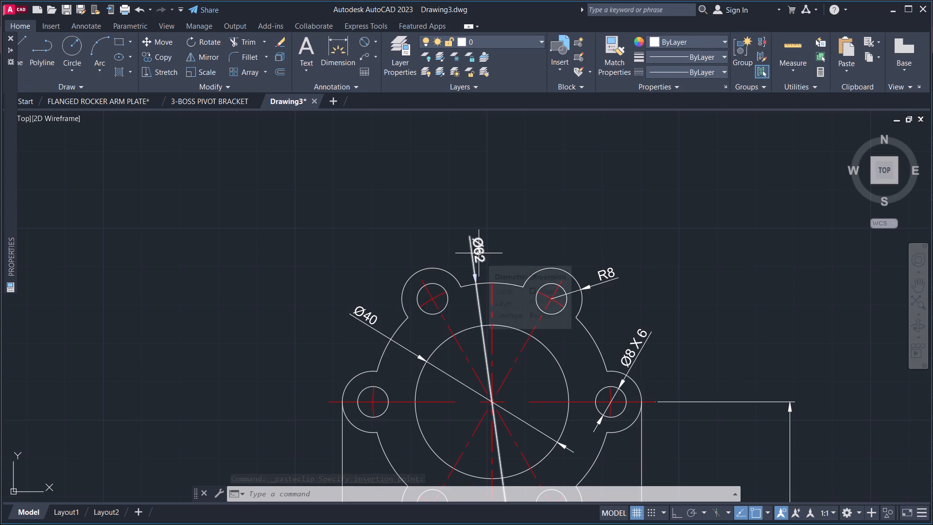
{"action": "left_click", "coordinate": [479, 253]}
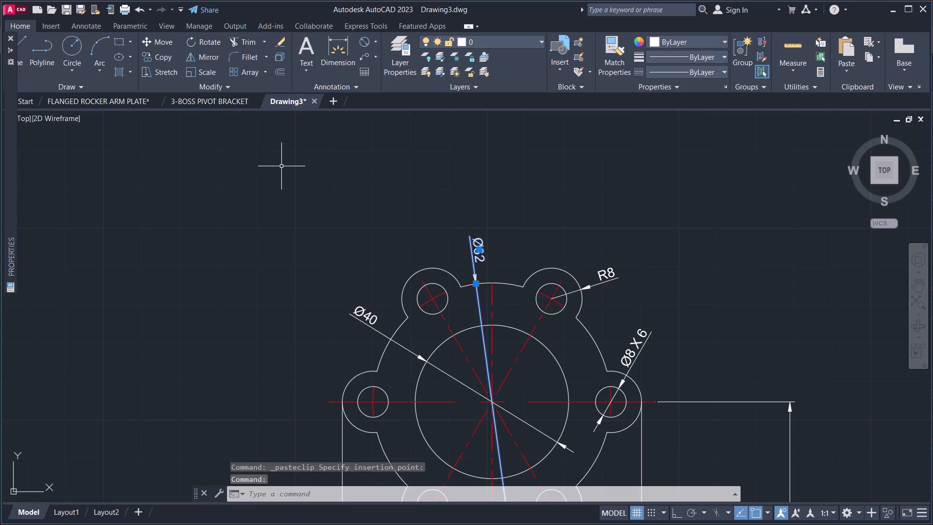
{"action": "key", "text": "Escape"}
{"action": "type", "text": "D"}
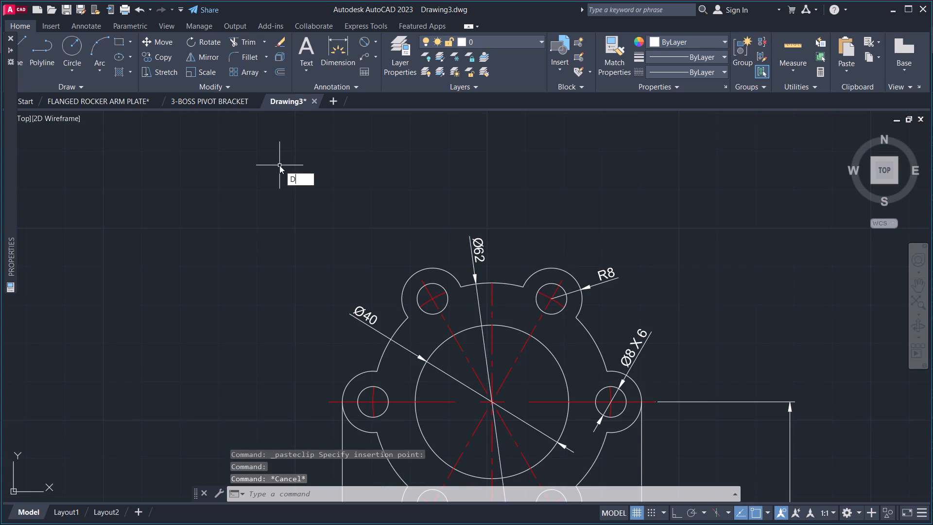
{"action": "key", "text": "space"}
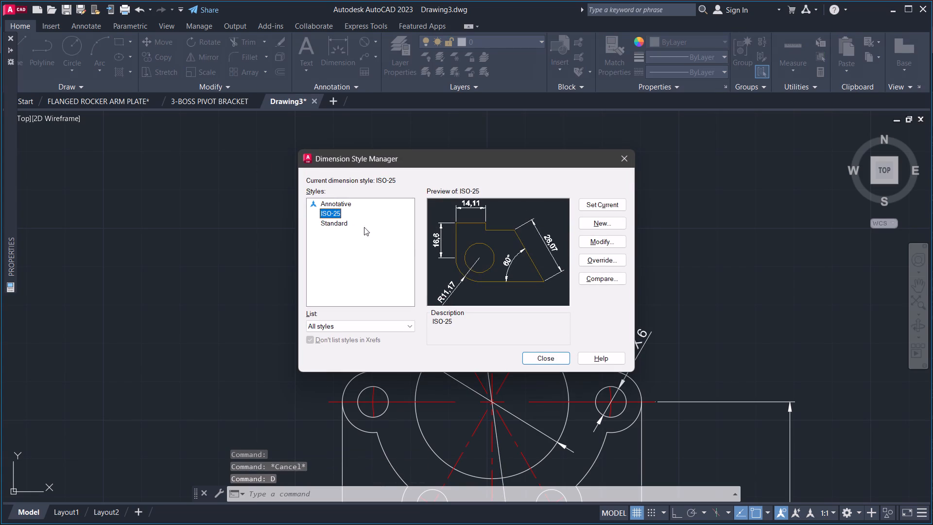
{"action": "left_click", "coordinate": [598, 242]}
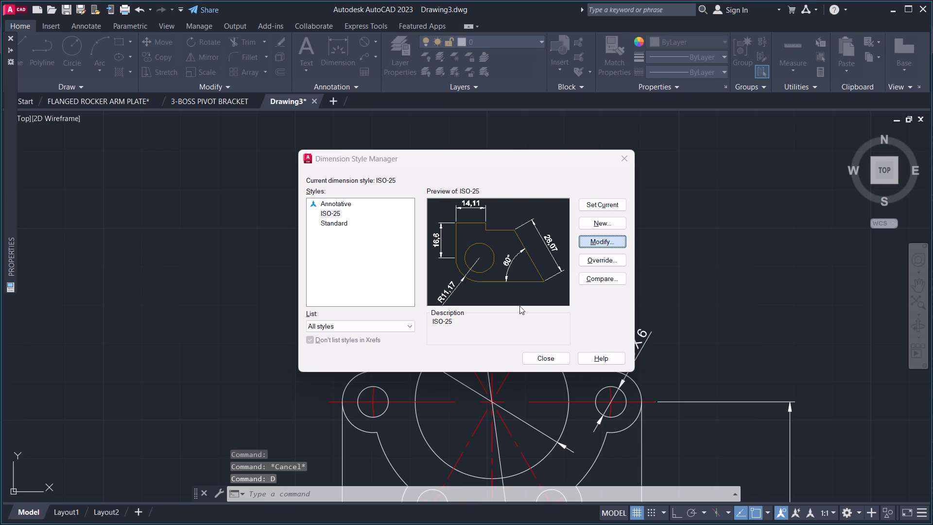
{"action": "left_click", "coordinate": [499, 349]}
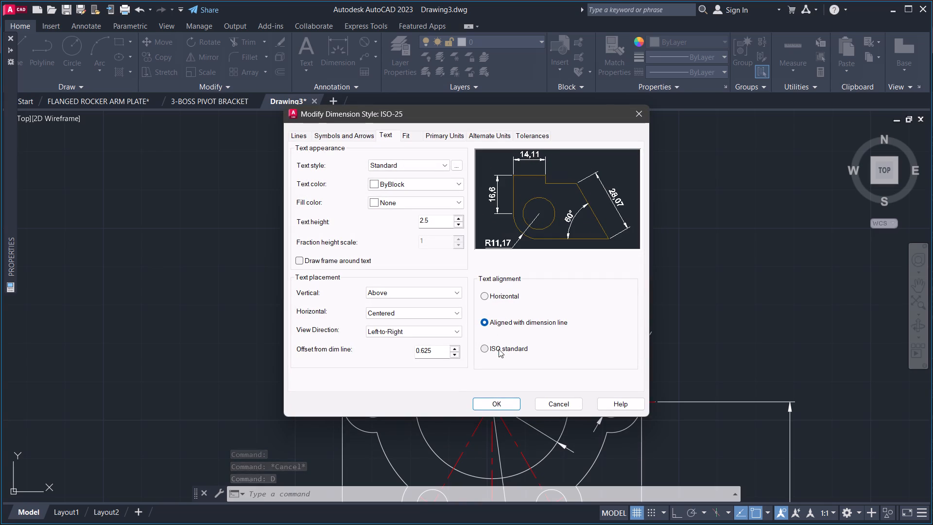
{"action": "left_click", "coordinate": [497, 403]}
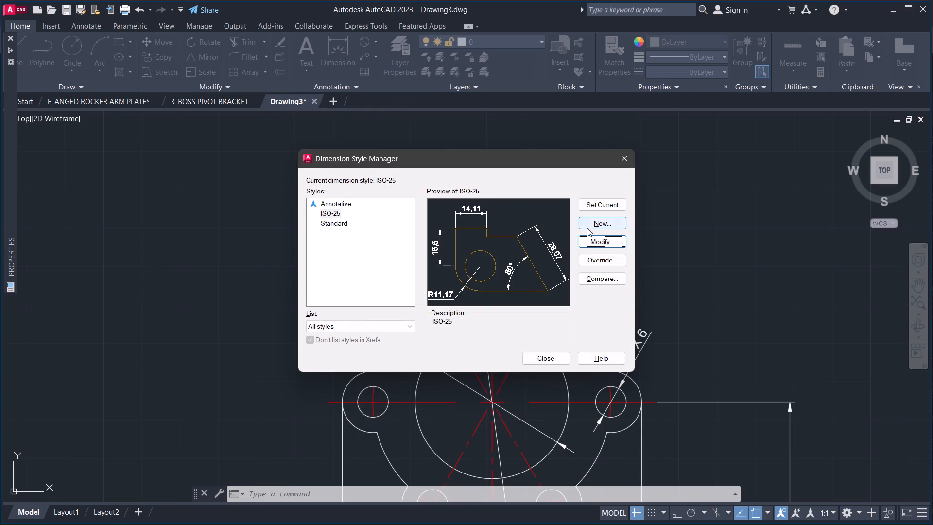
{"action": "left_click", "coordinate": [604, 208]}
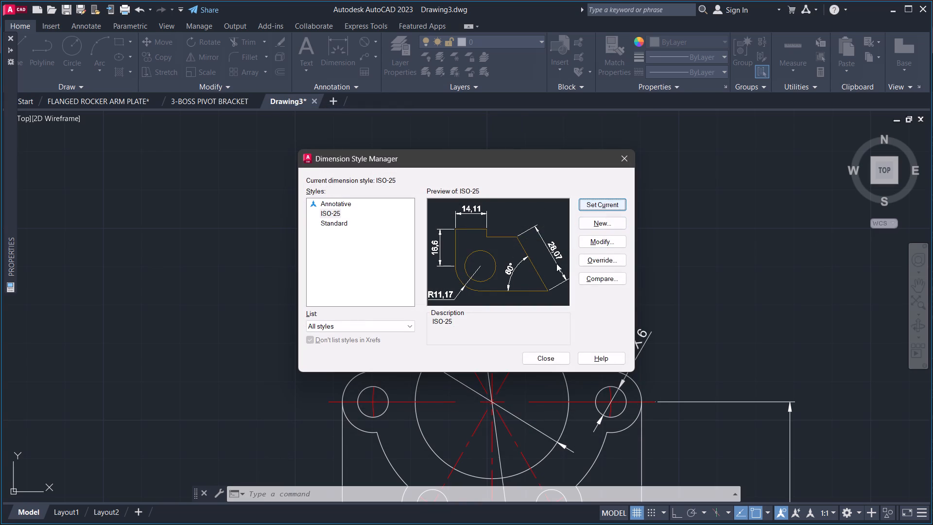
{"action": "left_click", "coordinate": [546, 361]}
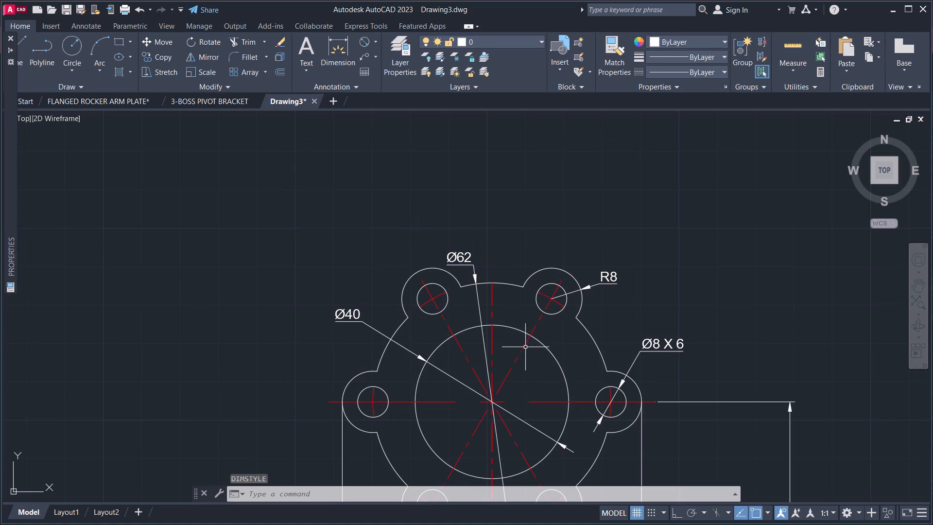
Set the ISO-25 dimension style's linear precision to 0 in Drawing3 and make the style current.
{"action": "middle_click_drag", "start_coordinate": [525, 347], "coordinate": [526, 288]}
{"action": "scroll", "coordinate": [525, 288], "scroll_direction": "down", "scroll_amount": 1}
{"action": "middle_click_drag", "start_coordinate": [529, 341], "coordinate": [531, 261]}
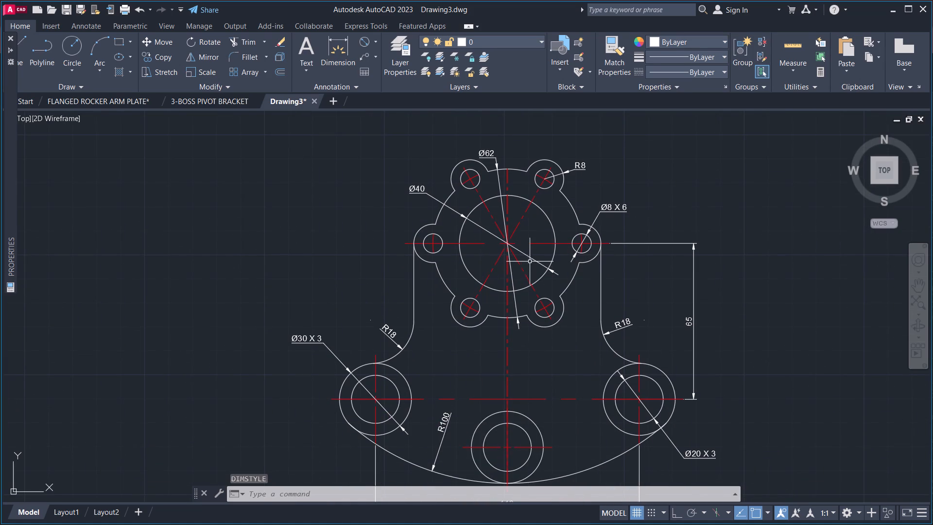
{"action": "type", "text": "D"}
{"action": "key", "text": "space"}
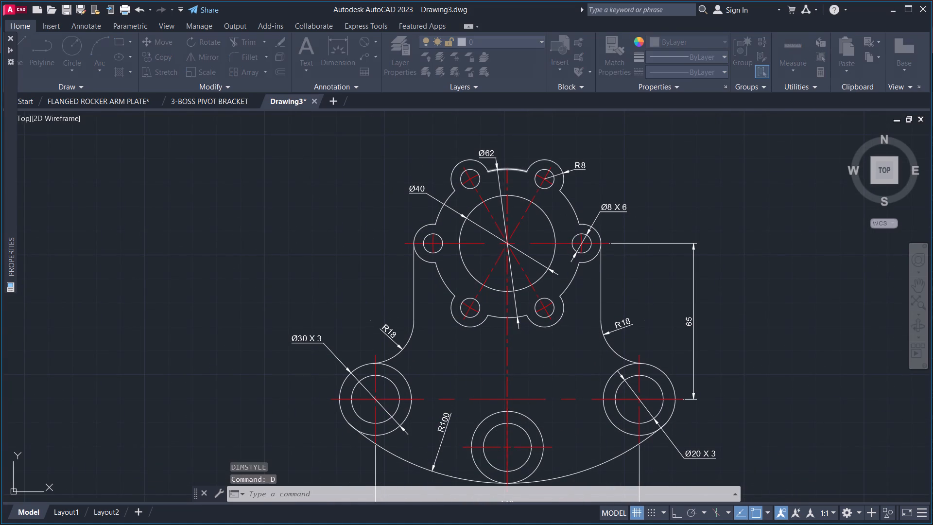
{"action": "left_click", "coordinate": [611, 244]}
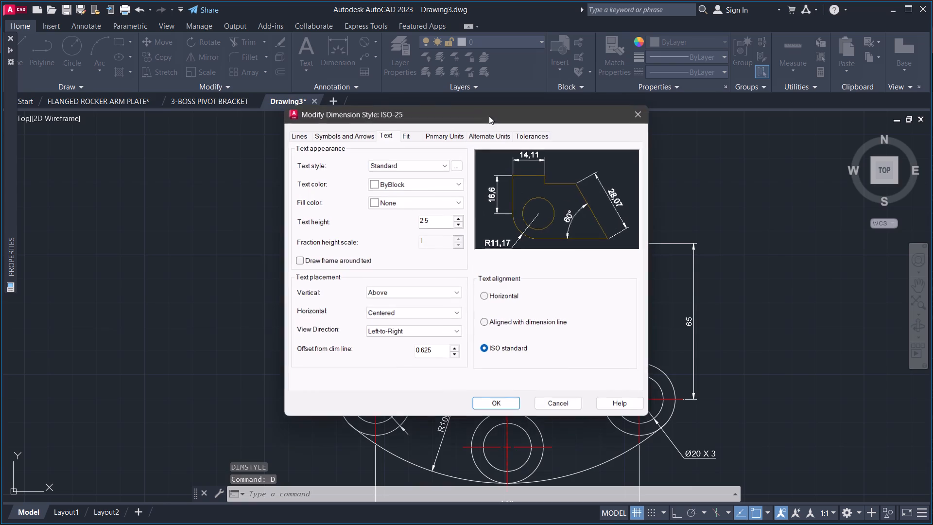
{"action": "left_click", "coordinate": [434, 135]}
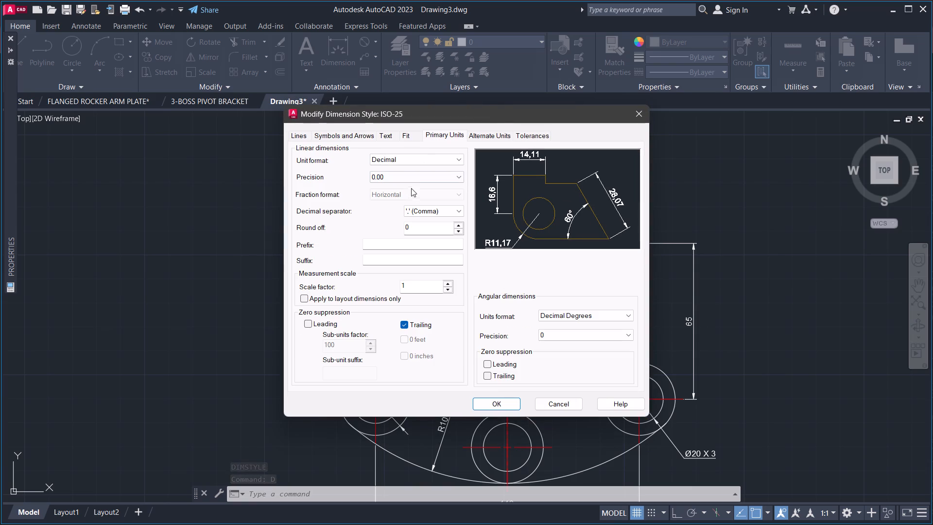
{"action": "left_click", "coordinate": [423, 176]}
{"action": "left_click", "coordinate": [383, 189]}
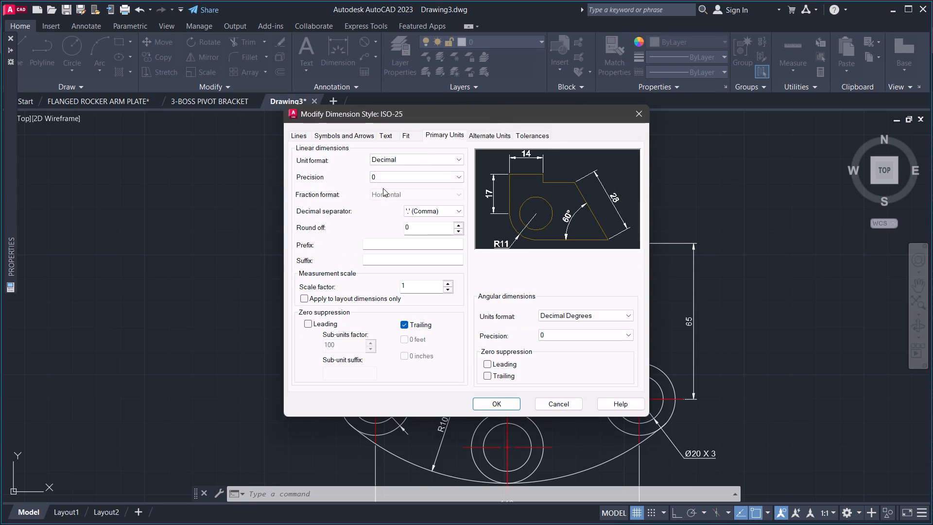
{"action": "left_click", "coordinate": [496, 407]}
{"action": "left_click", "coordinate": [597, 192]}
{"action": "left_click", "coordinate": [594, 202]}
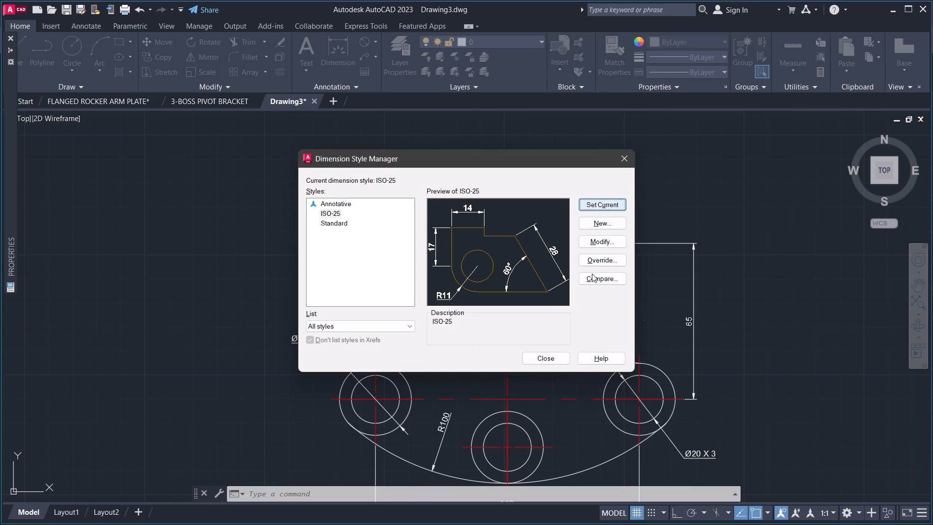
{"action": "left_click", "coordinate": [556, 355]}
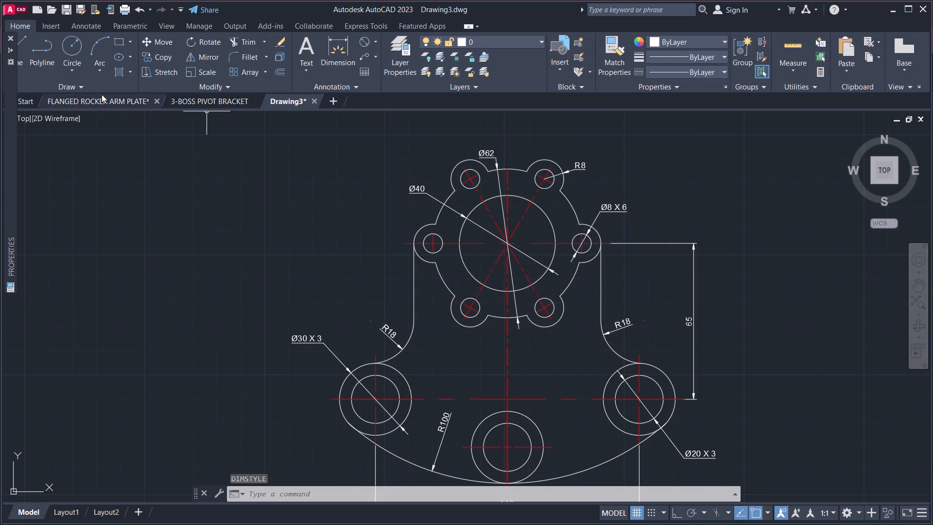
Switch to the FLANGED ROCKER ARM PLATE drawing and erase the whole left-hand plate with its centrelines and dimensions.
{"action": "left_click", "coordinate": [101, 101]}
{"action": "middle_click_drag", "start_coordinate": [413, 269], "coordinate": [466, 289]}
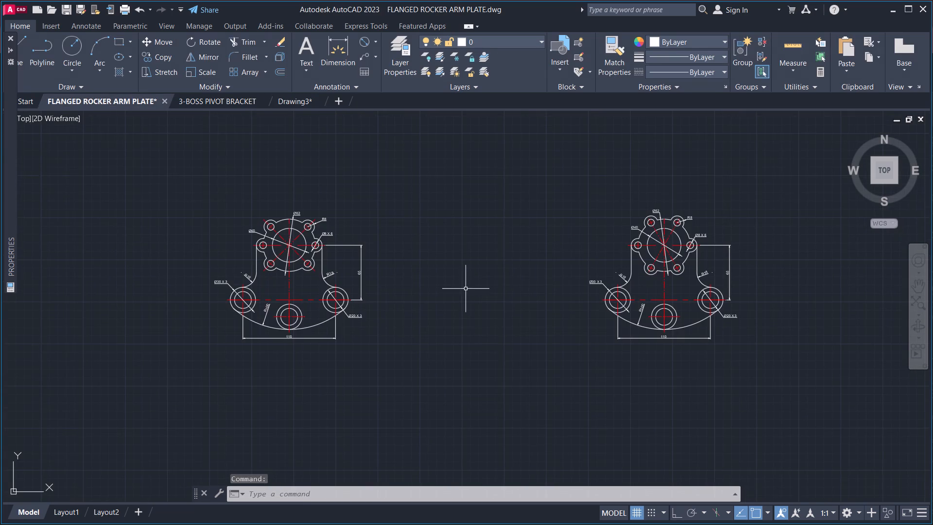
{"action": "scroll", "coordinate": [346, 301], "scroll_direction": "up", "scroll_amount": 2}
{"action": "scroll", "coordinate": [419, 221], "scroll_direction": "down", "scroll_amount": 2}
{"action": "middle_click_drag", "start_coordinate": [451, 197], "coordinate": [410, 233]}
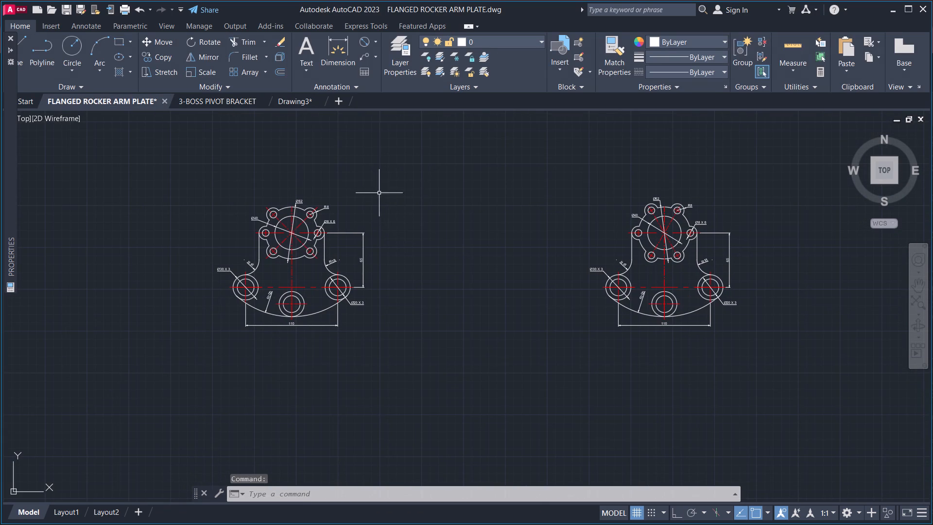
{"action": "left_click", "coordinate": [383, 171]}
{"action": "left_click", "coordinate": [182, 355]}
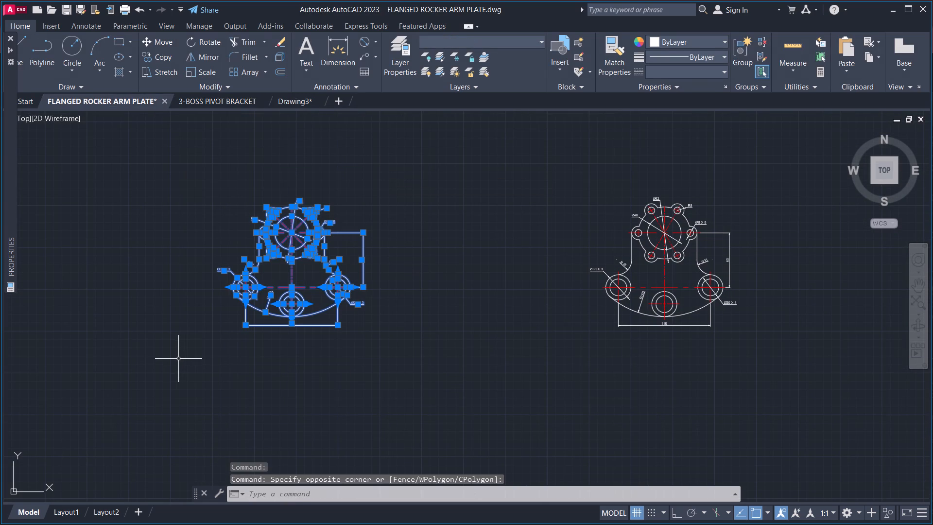
{"action": "key", "text": "Delete"}
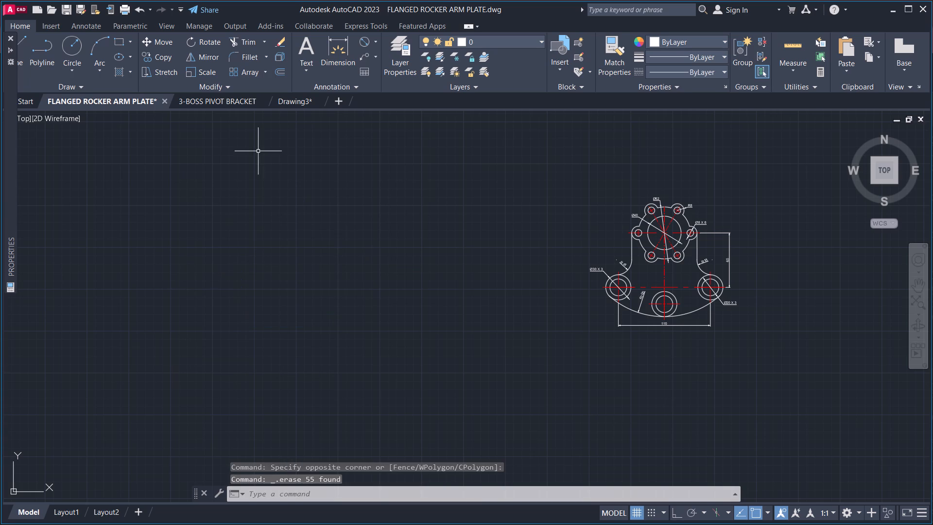
In FLANGED ROCKER ARM PLATE, add an angular dimension between the flange's horizontal centreline and its upper-right diagonal centreline, placed inside the Ø40 circle.
{"action": "left_click", "coordinate": [222, 101]}
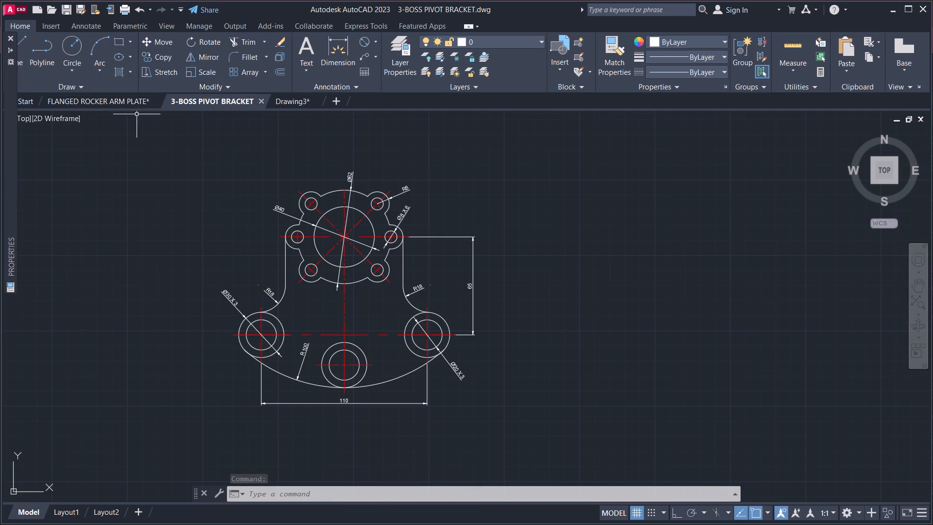
{"action": "left_click", "coordinate": [105, 100]}
{"action": "scroll", "coordinate": [669, 236], "scroll_direction": "up", "scroll_amount": 2}
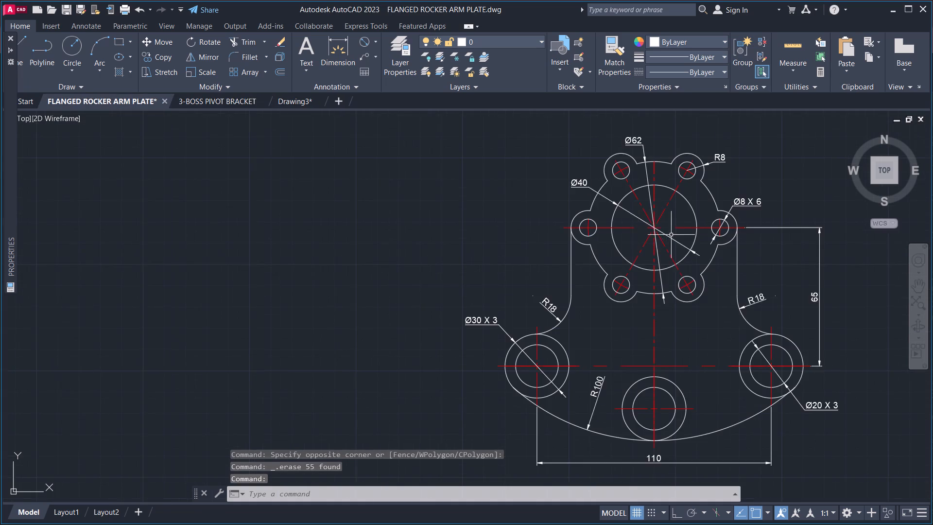
{"action": "middle_click_drag", "start_coordinate": [671, 235], "coordinate": [383, 249]}
{"action": "scroll", "coordinate": [383, 249], "scroll_direction": "up", "scroll_amount": 1}
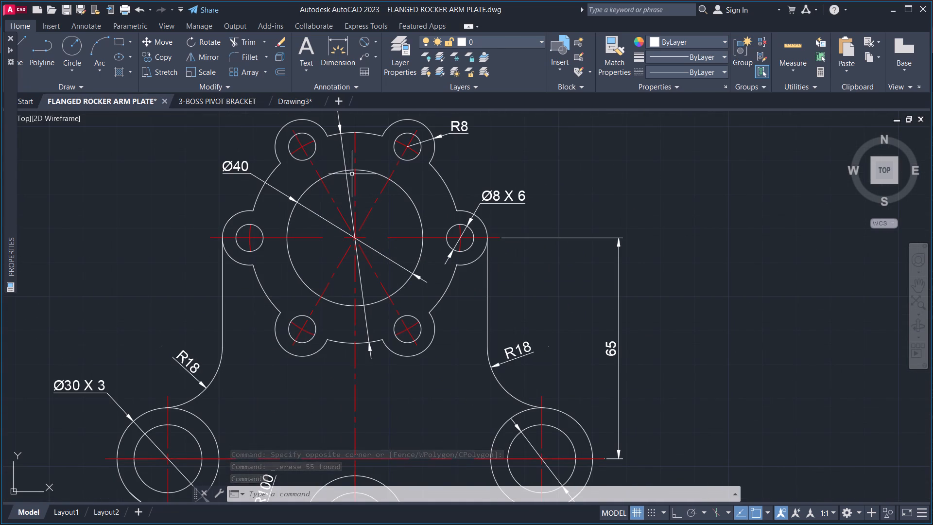
{"action": "middle_click_drag", "start_coordinate": [258, 202], "coordinate": [328, 213]}
{"action": "scroll", "coordinate": [359, 59], "scroll_direction": "up", "scroll_amount": 1}
{"action": "left_click", "coordinate": [373, 41]}
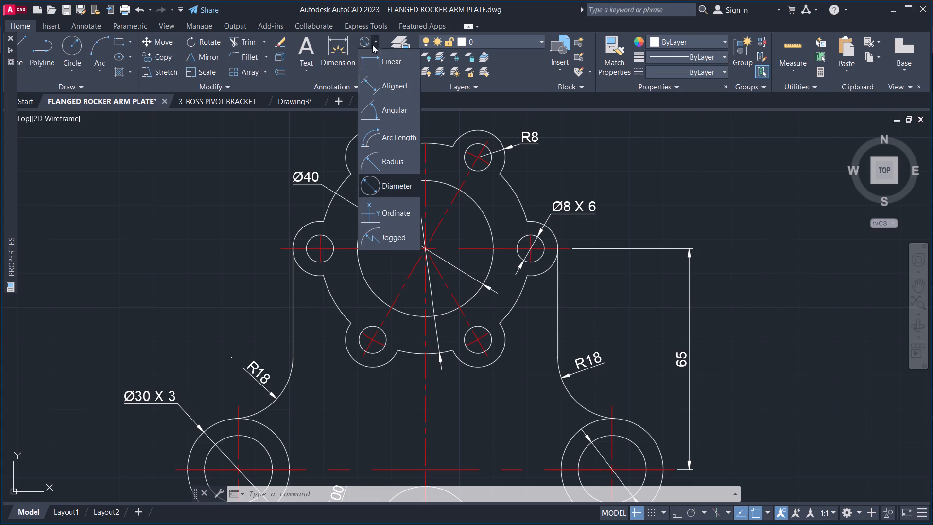
{"action": "left_click", "coordinate": [376, 109]}
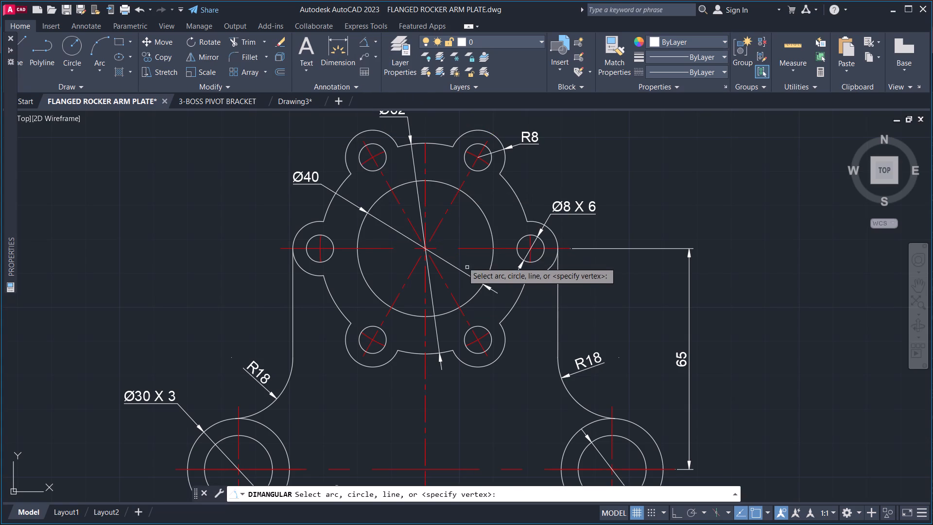
{"action": "scroll", "coordinate": [458, 245], "scroll_direction": "up", "scroll_amount": 1}
{"action": "left_click", "coordinate": [462, 250]}
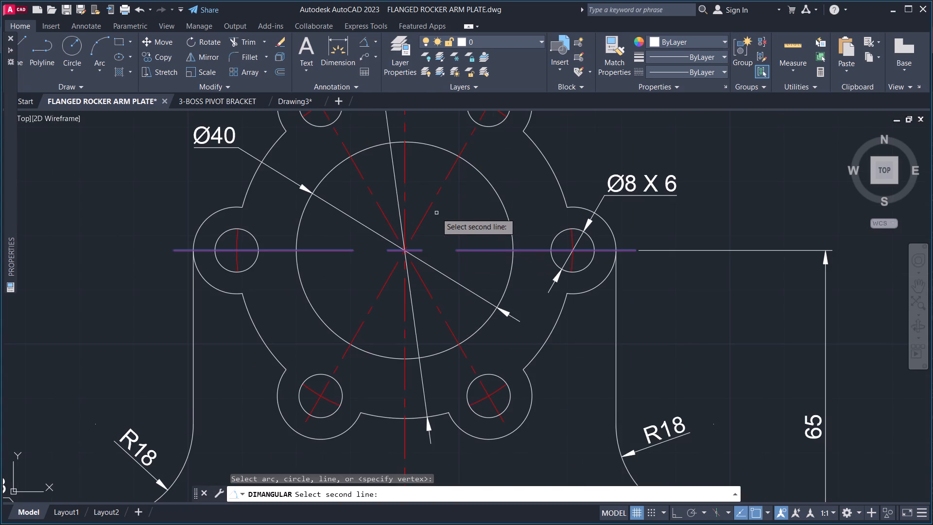
{"action": "left_click", "coordinate": [430, 209]}
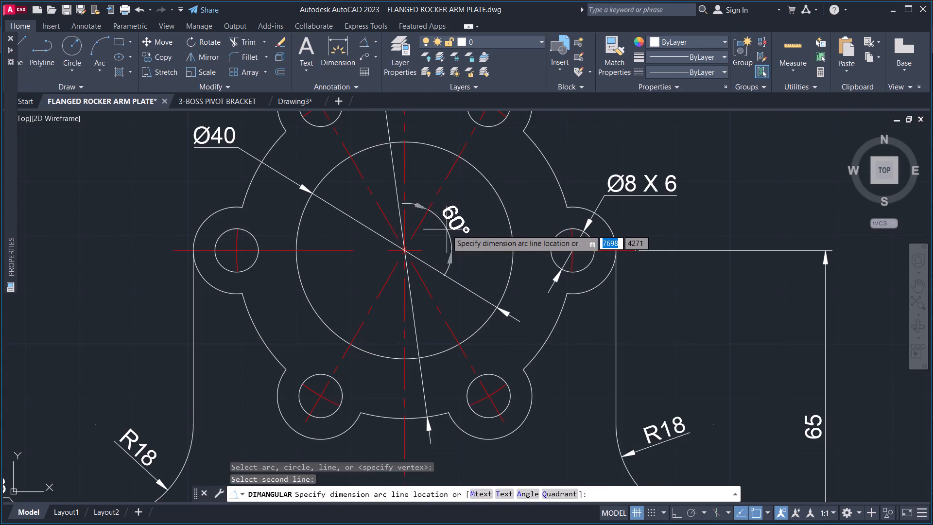
{"action": "left_click", "coordinate": [469, 216]}
{"action": "scroll", "coordinate": [453, 227], "scroll_direction": "down", "scroll_amount": 1}
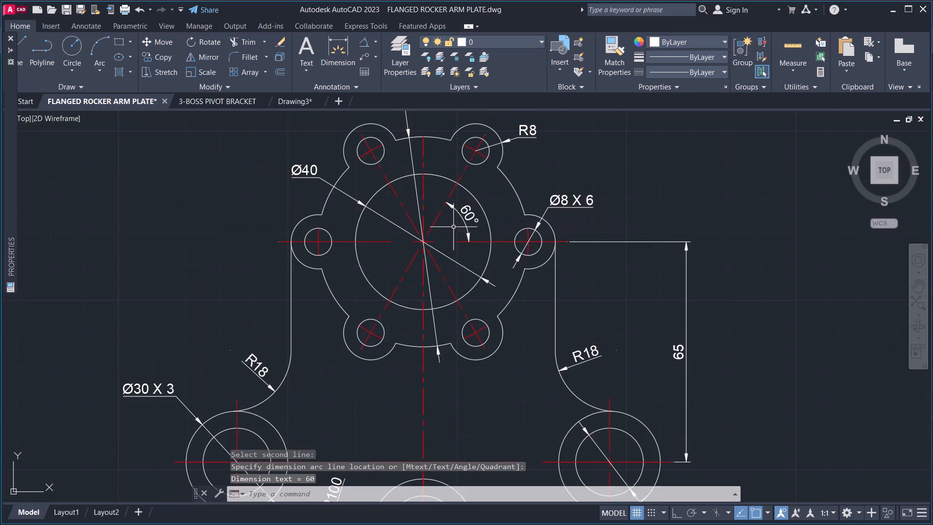
{"action": "middle_click_drag", "start_coordinate": [453, 227], "coordinate": [535, 278]}
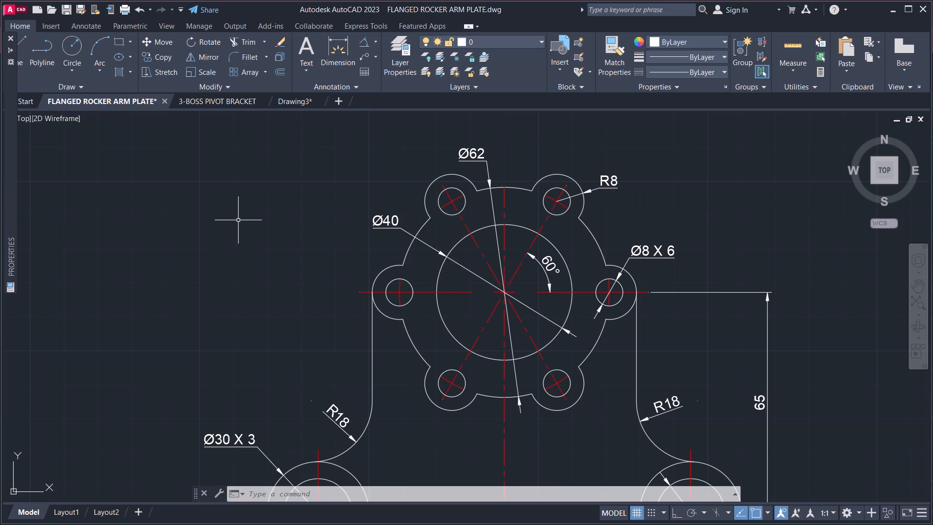
Save the FLANGED ROCKER ARM PLATE drawing.
{"action": "key", "text": "ctrl+s"}
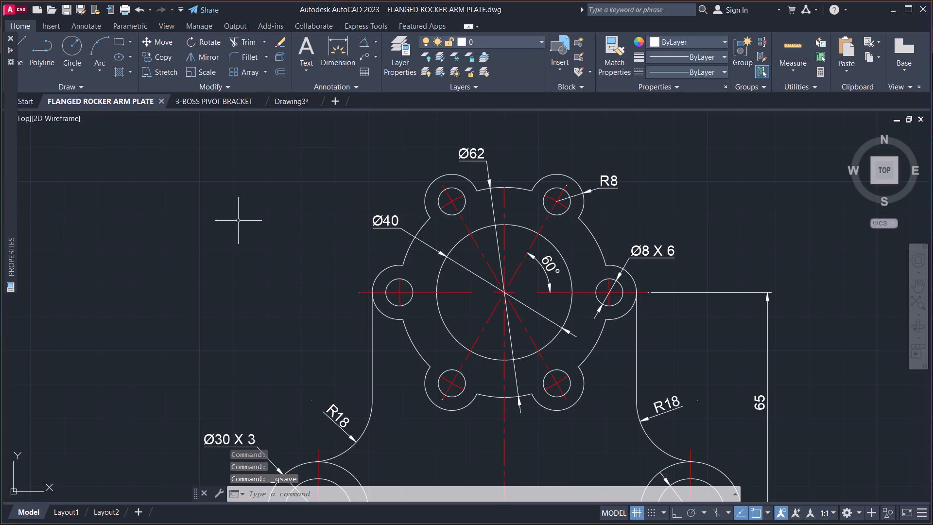
{"action": "key", "text": "ctrl+s"}
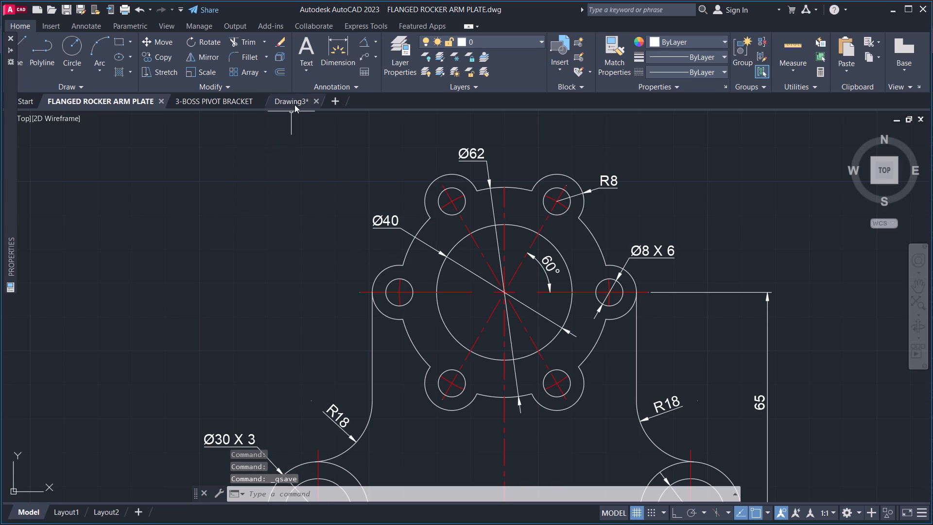
In Drawing3, add an angular dimension between the flange's upper-left diagonal centreline and horizontal centreline, inside the Ø40 circle.
{"action": "left_click", "coordinate": [294, 104]}
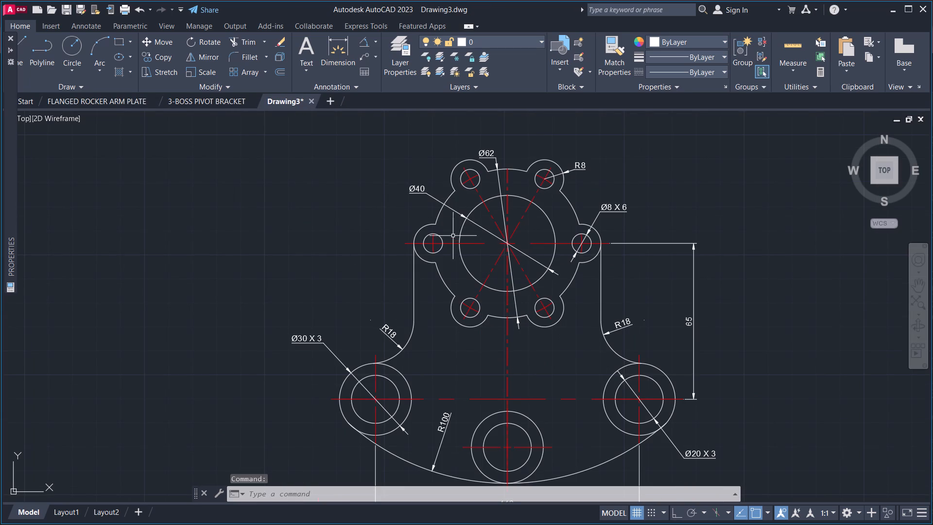
{"action": "middle_click_drag", "start_coordinate": [490, 235], "coordinate": [525, 273]}
{"action": "scroll", "coordinate": [490, 235], "scroll_direction": "up", "scroll_amount": 1}
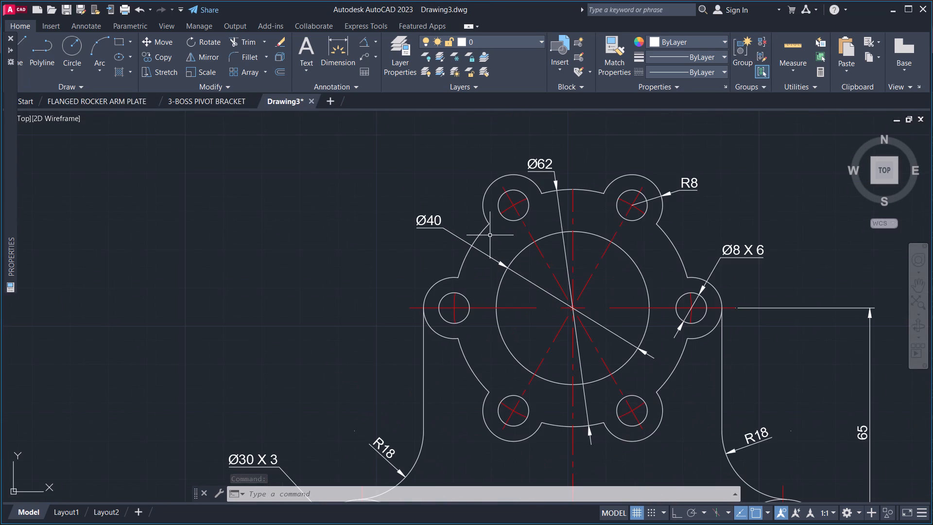
{"action": "middle_click_drag", "start_coordinate": [457, 262], "coordinate": [473, 231]}
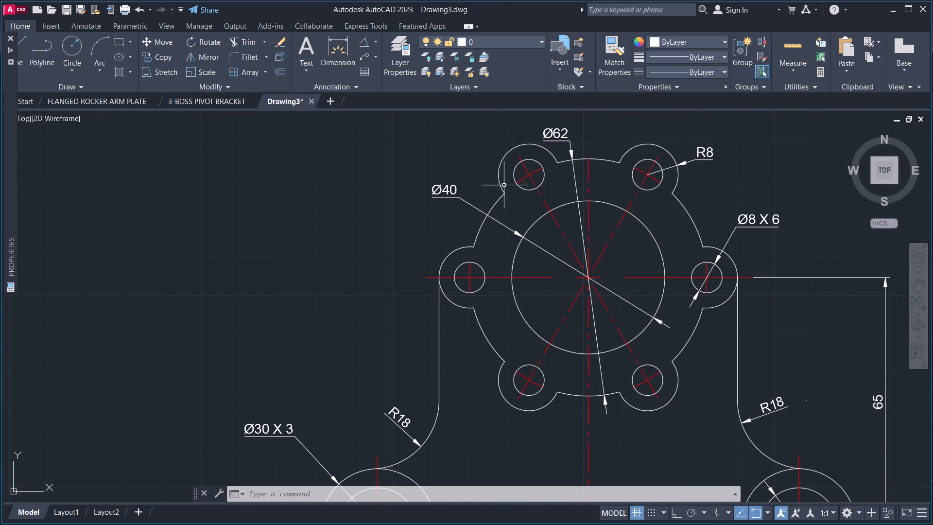
{"action": "left_click", "coordinate": [367, 46]}
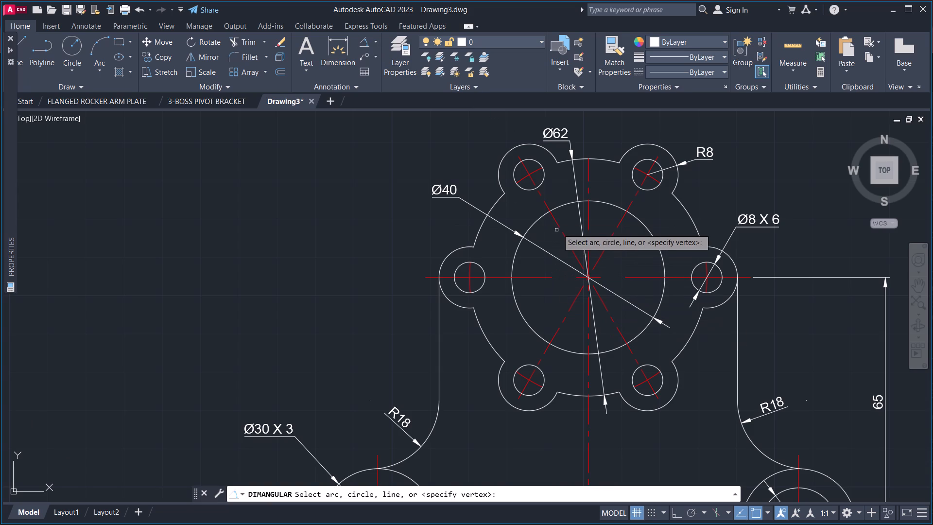
{"action": "left_click", "coordinate": [560, 227]}
{"action": "left_click", "coordinate": [542, 276]}
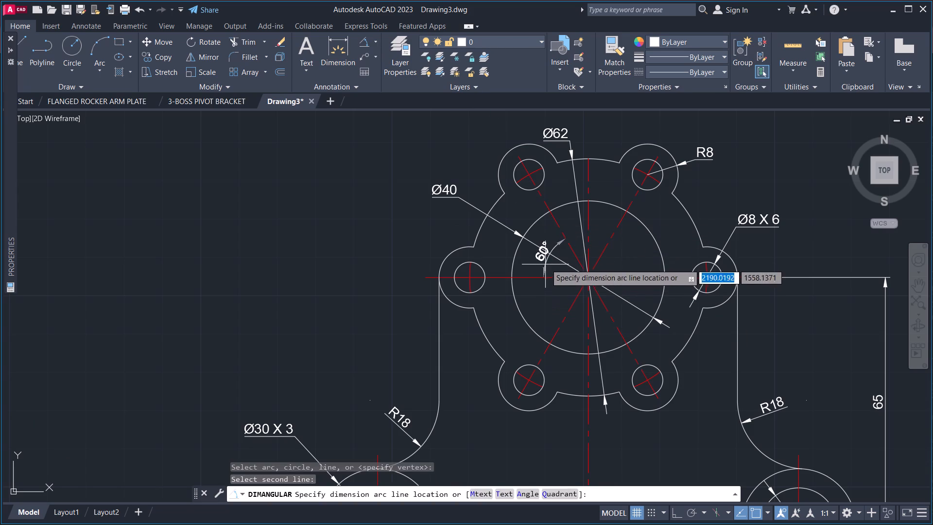
{"action": "left_click", "coordinate": [546, 263]}
Reposition the Ø40 diameter dimension so its leader and text sit on the circle's upper-right side, clear of the angular dimension.
{"action": "middle_click_drag", "start_coordinate": [533, 262], "coordinate": [555, 245]}
{"action": "scroll", "coordinate": [561, 236], "scroll_direction": "up", "scroll_amount": 1}
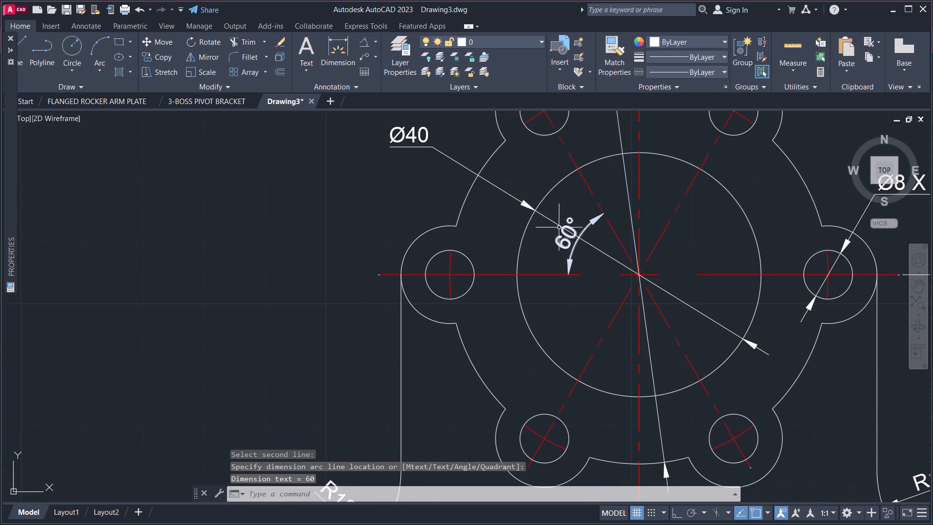
{"action": "left_click", "coordinate": [550, 217]}
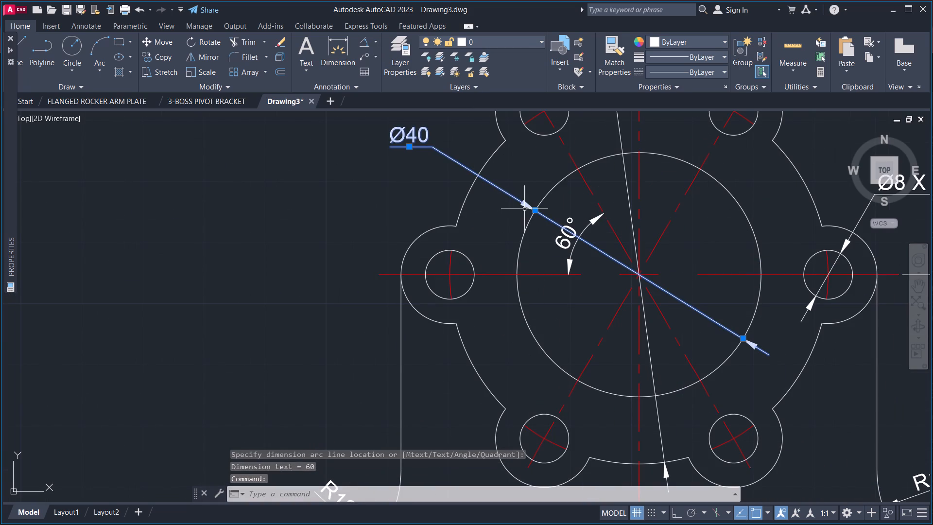
{"action": "left_click", "coordinate": [534, 211]}
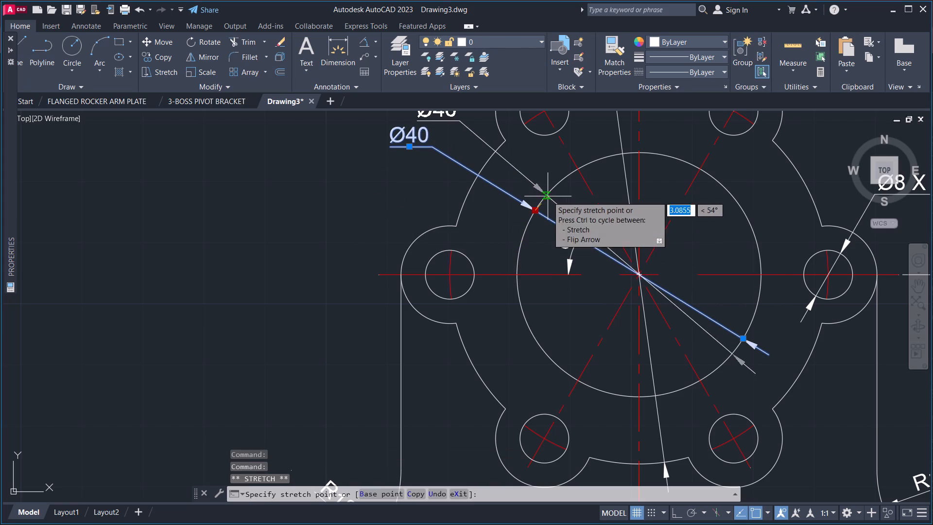
{"action": "middle_click_drag", "start_coordinate": [743, 207], "coordinate": [518, 283]}
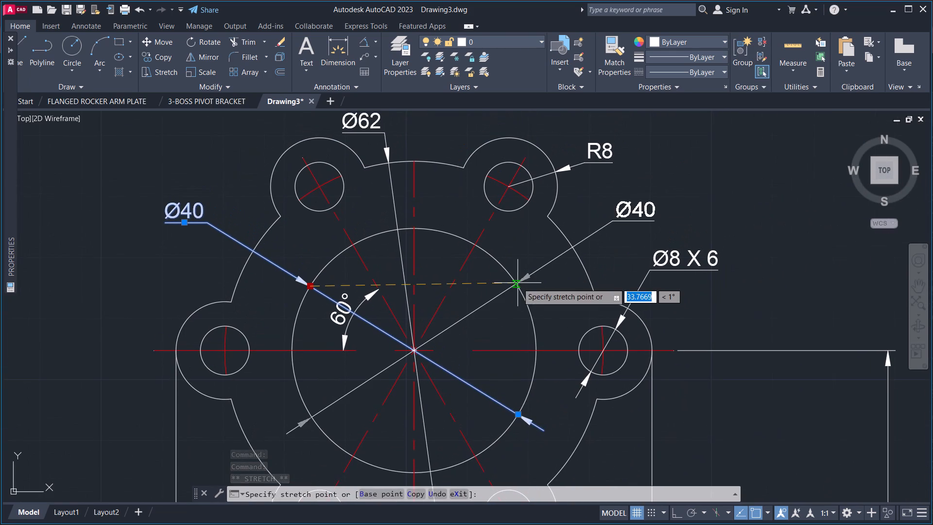
{"action": "left_click", "coordinate": [518, 279]}
{"action": "key", "text": "grave"}
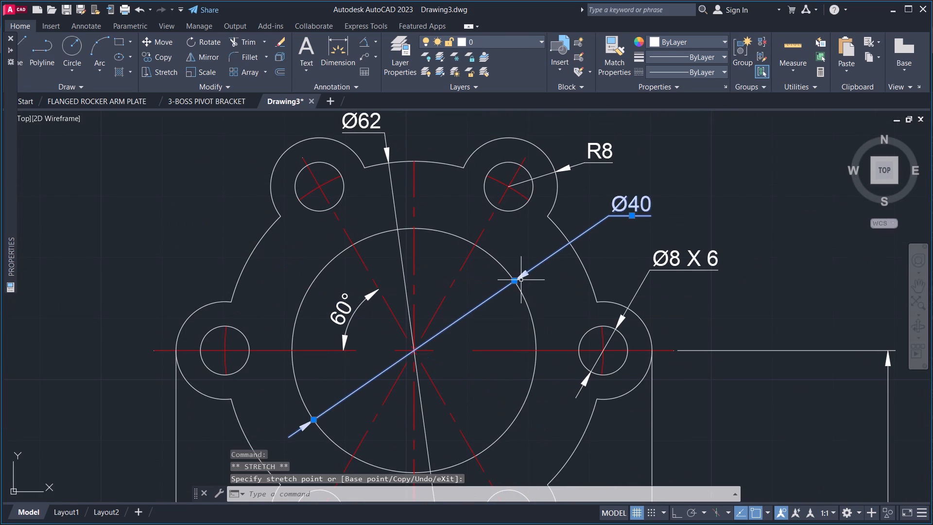
{"action": "key", "text": "Escape"}
{"action": "key", "text": "Escape"}
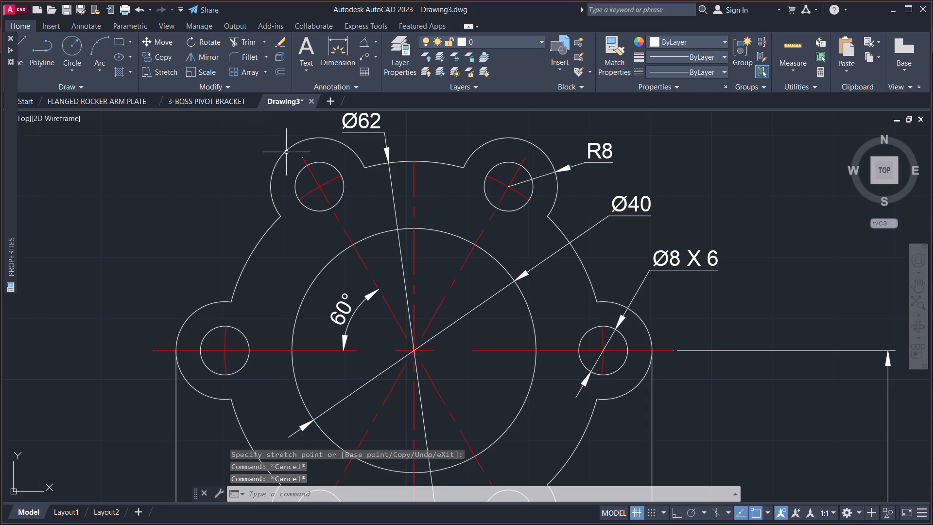
Save Drawing3 in the WFH V folder under the file name BEARING SUPPORT PLATE.
{"action": "middle_click_drag", "start_coordinate": [242, 191], "coordinate": [240, 222]}
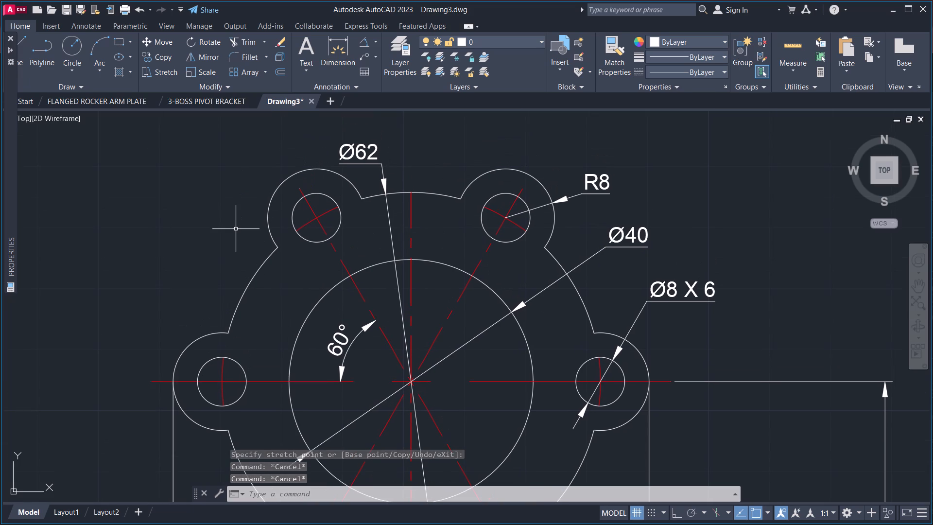
{"action": "key", "text": "ctrl+s"}
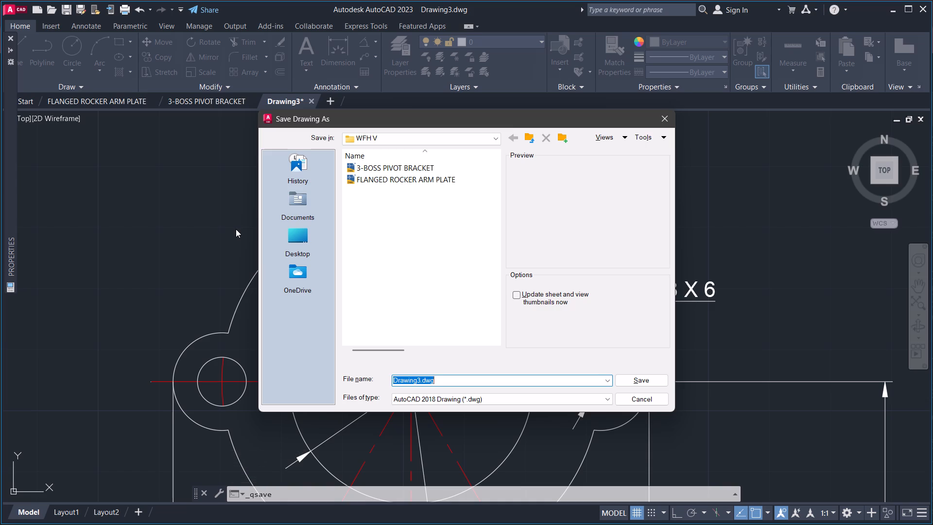
{"action": "type", "text": "BEAR"}
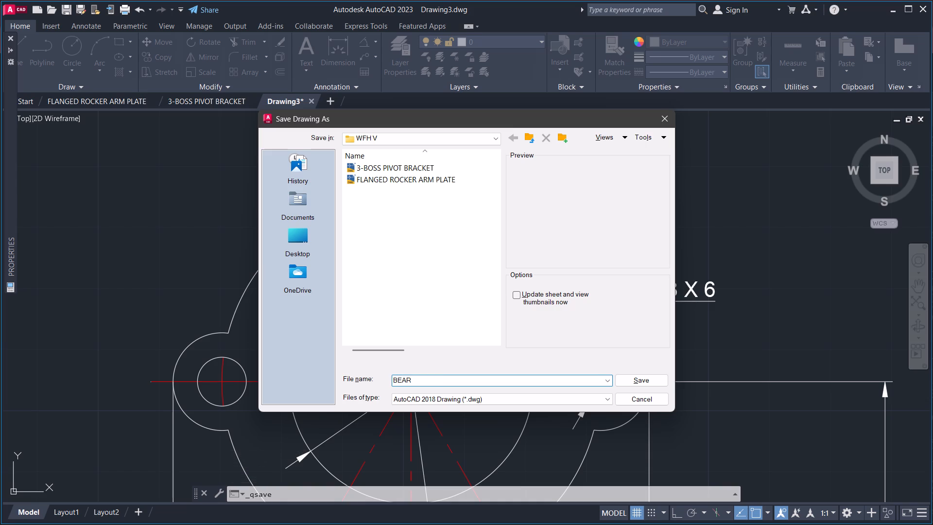
{"action": "type", "text": "ING"}
{"action": "key", "text": "space"}
{"action": "type", "text": "SUPPORT PLATE"}
{"action": "left_click", "coordinate": [623, 382]}
{"action": "middle_click_drag", "start_coordinate": [214, 263], "coordinate": [260, 259]}
{"action": "key", "text": "ctrl+s"}
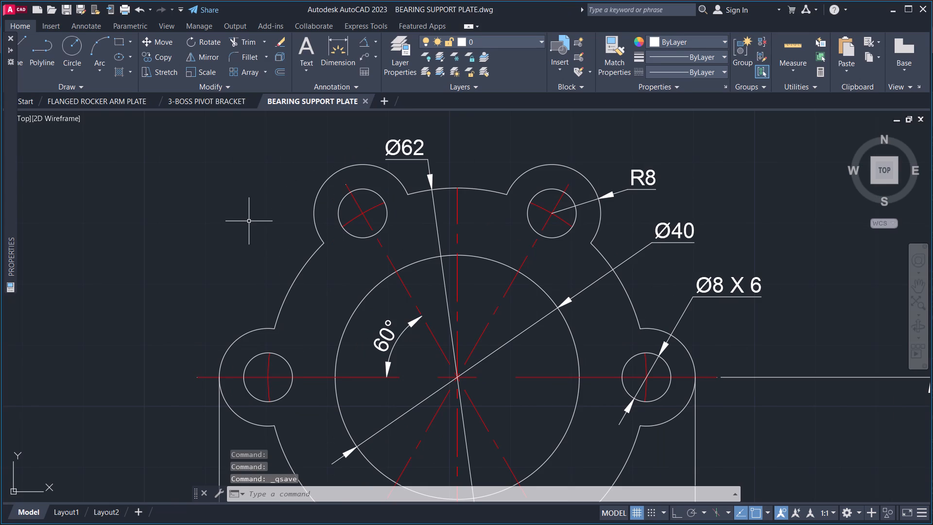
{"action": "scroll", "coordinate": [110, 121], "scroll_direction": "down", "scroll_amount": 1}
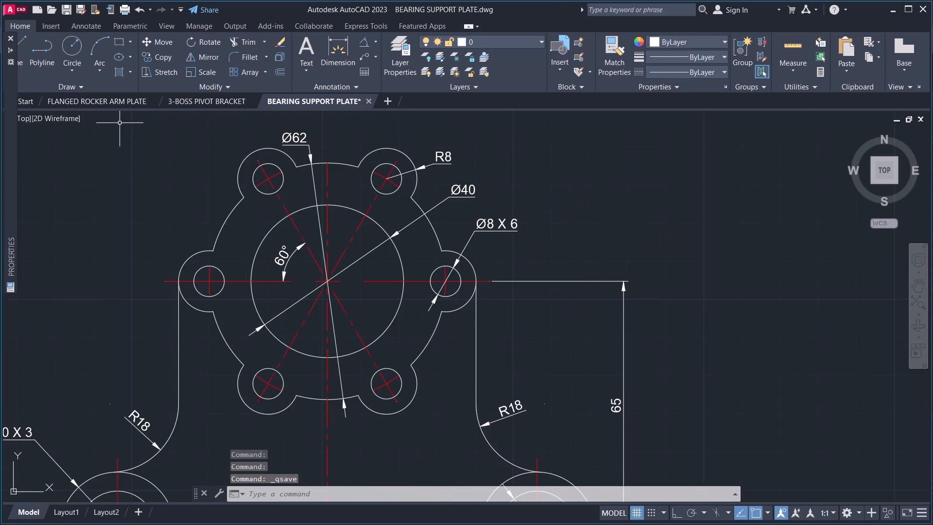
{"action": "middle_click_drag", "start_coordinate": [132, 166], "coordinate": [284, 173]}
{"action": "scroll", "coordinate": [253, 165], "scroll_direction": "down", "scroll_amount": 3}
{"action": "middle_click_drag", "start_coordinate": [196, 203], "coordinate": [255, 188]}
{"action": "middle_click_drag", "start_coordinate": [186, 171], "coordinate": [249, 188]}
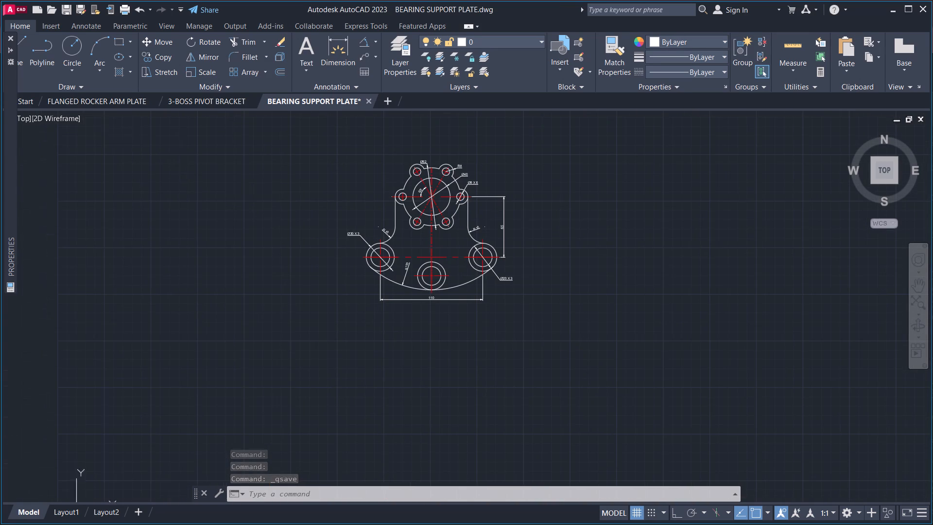
Start a single-sheet plot of the FLANGED ROCKER ARM PLATE drawing with the DWG To PDF.pc3 plotter.
{"action": "left_click", "coordinate": [106, 102]}
{"action": "middle_click_drag", "start_coordinate": [272, 261], "coordinate": [260, 243]}
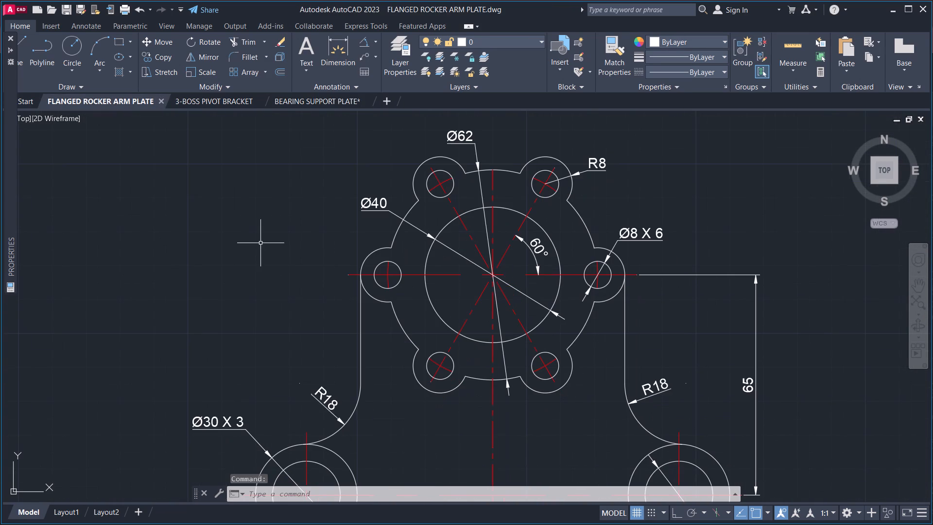
{"action": "type", "text": "PLOT"}
{"action": "key", "text": "space"}
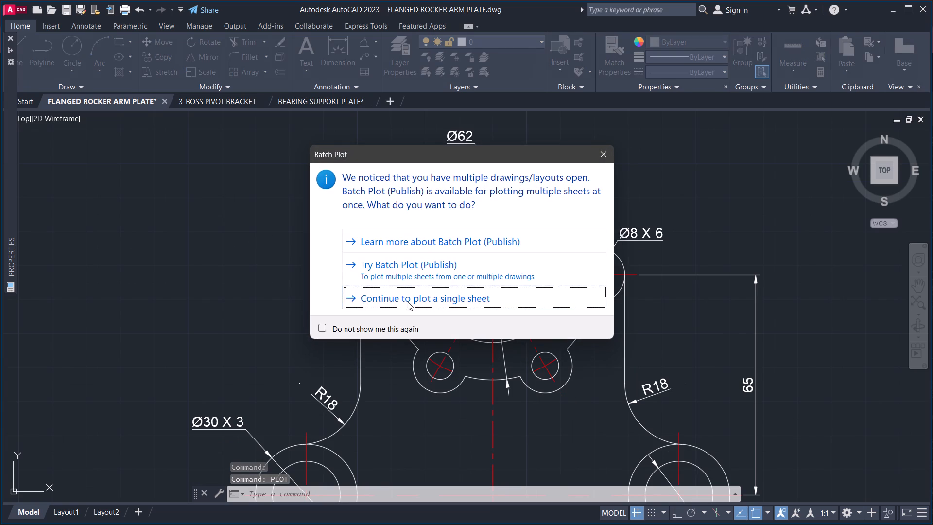
{"action": "left_click", "coordinate": [408, 302]}
{"action": "scroll", "coordinate": [645, 224], "scroll_direction": "down", "scroll_amount": 1}
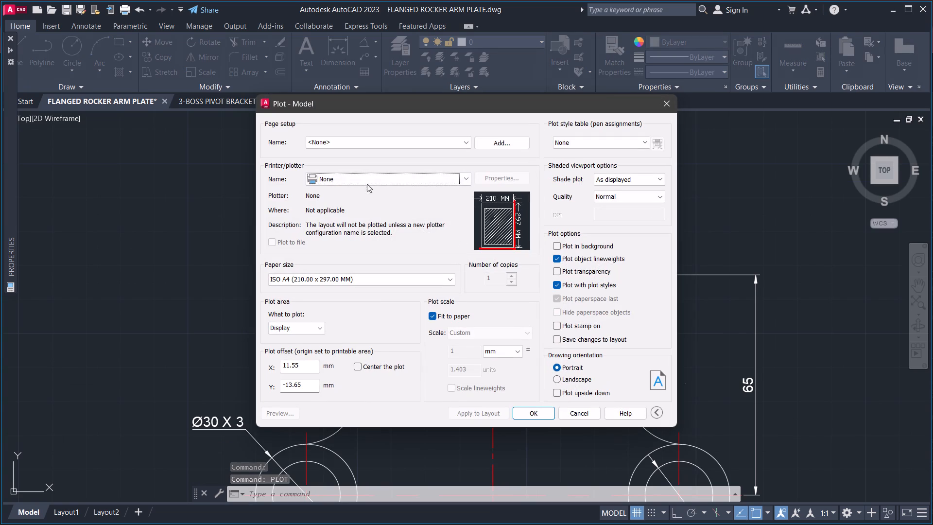
{"action": "left_click", "coordinate": [367, 179]}
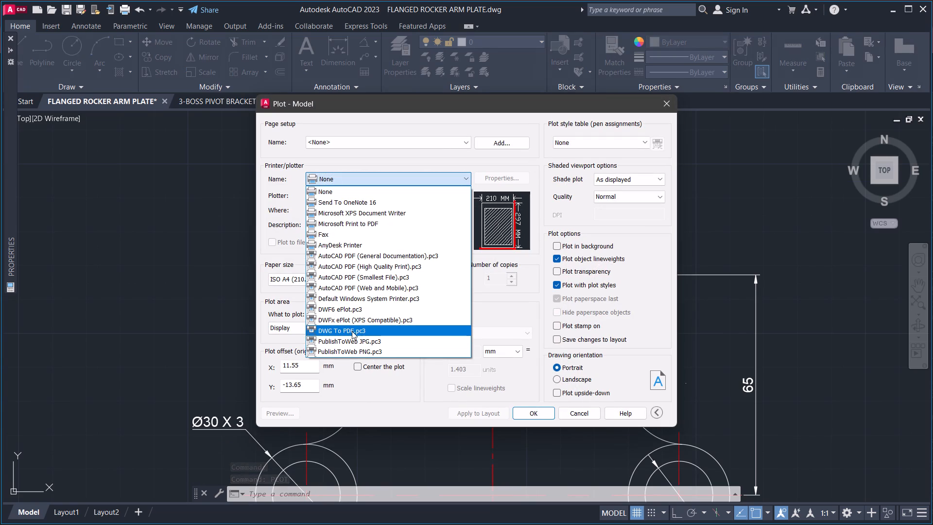
{"action": "left_click", "coordinate": [352, 331]}
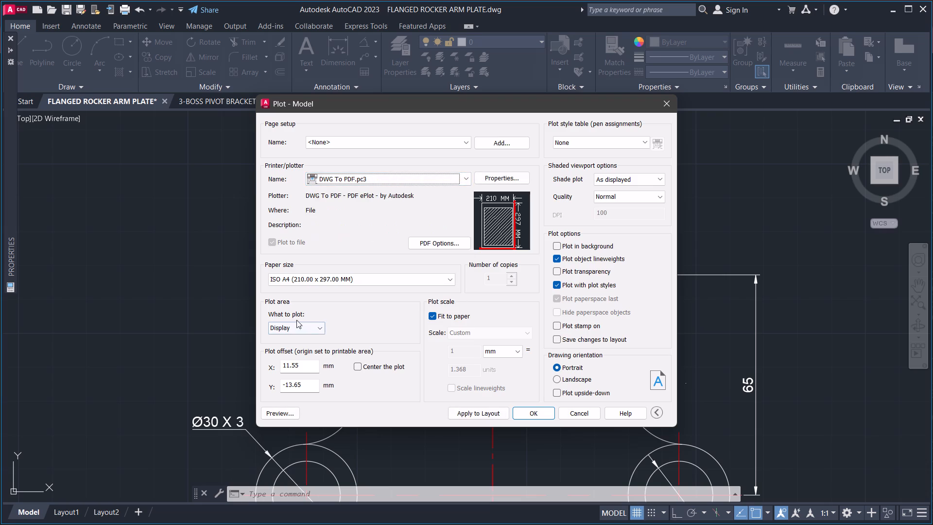
Set the plot area to a window enclosing the whole dimensioned plate, centre the plot and choose landscape orientation.
{"action": "left_click", "coordinate": [312, 328]}
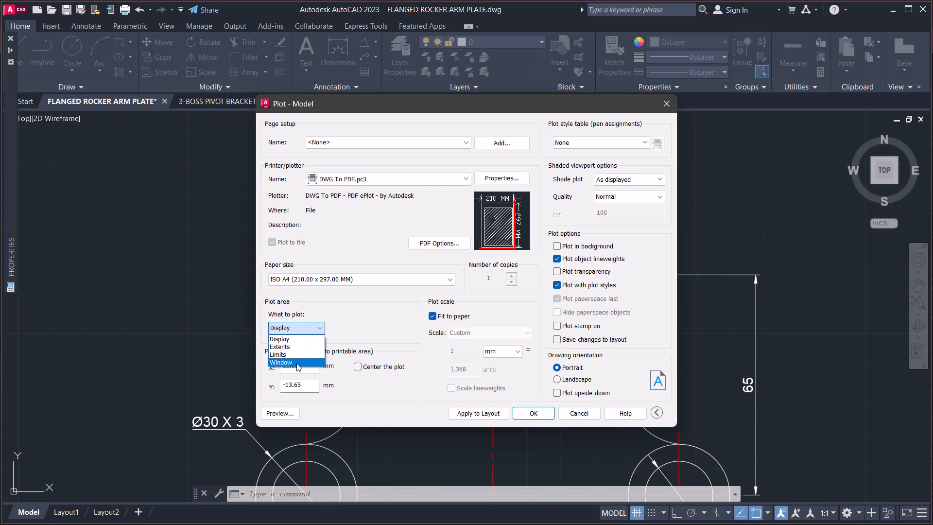
{"action": "left_click", "coordinate": [296, 363]}
{"action": "scroll", "coordinate": [397, 304], "scroll_direction": "down", "scroll_amount": 3}
{"action": "scroll", "coordinate": [346, 265], "scroll_direction": "down", "scroll_amount": 1}
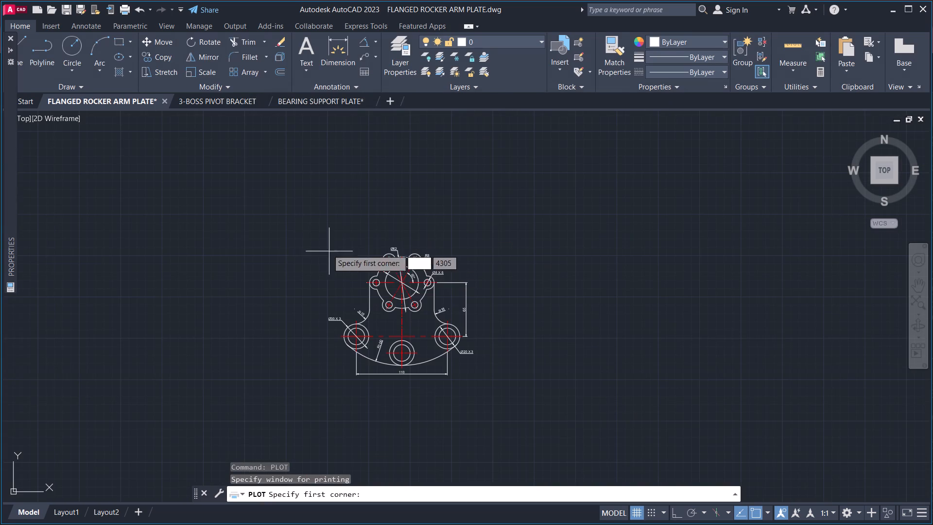
{"action": "left_click", "coordinate": [296, 226]}
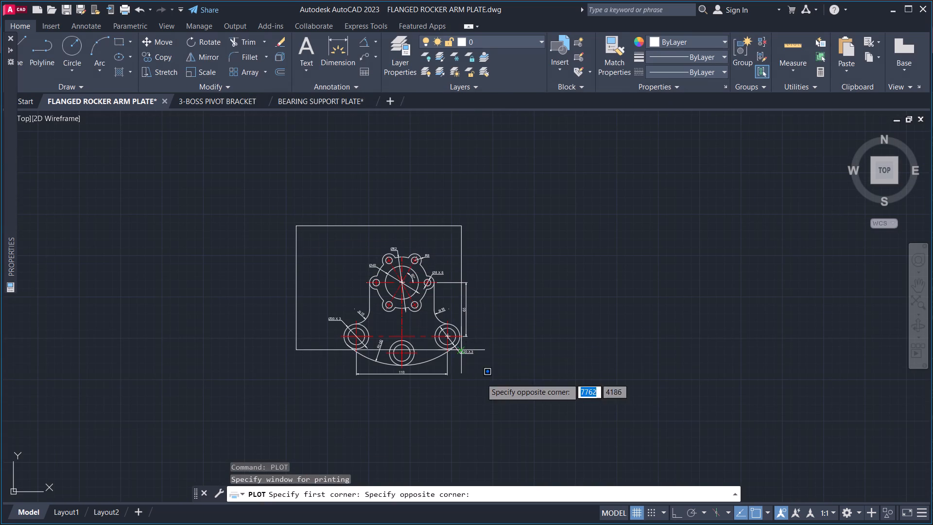
{"action": "left_click", "coordinate": [506, 405]}
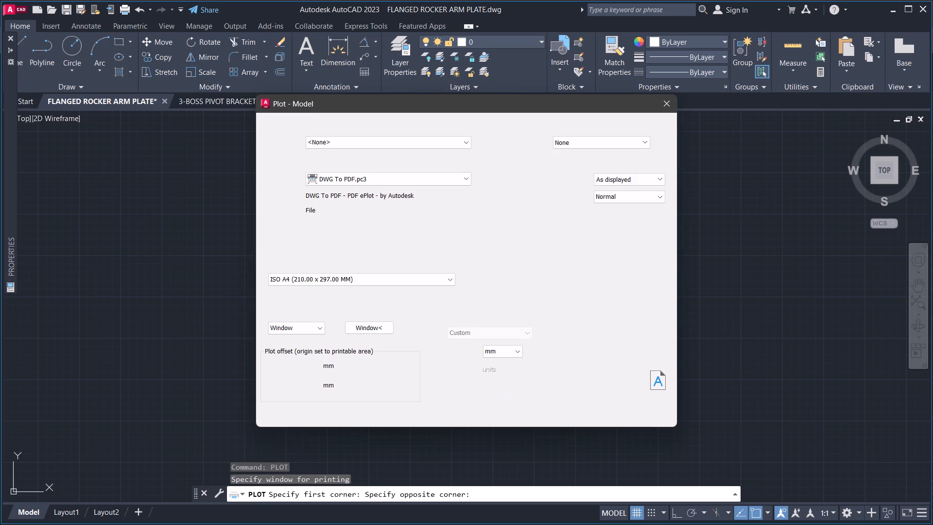
{"action": "left_click", "coordinate": [361, 367]}
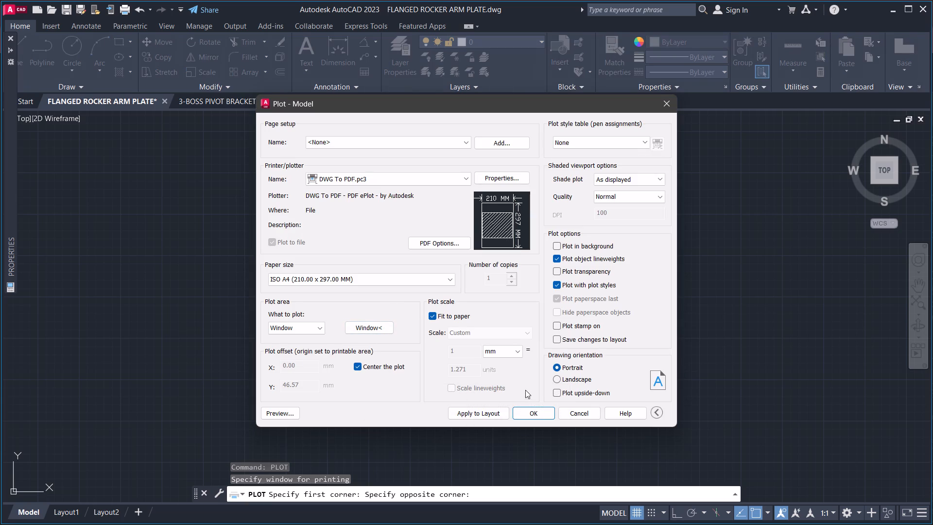
{"action": "left_click", "coordinate": [557, 381]}
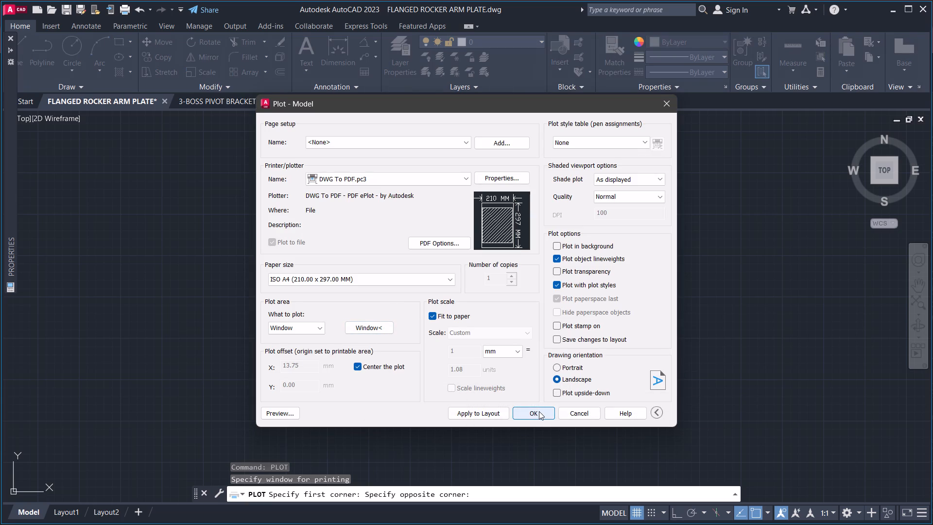
Plot to FLANGED ROCKER ARM PLATE-Model.pdf in the desktop's Docs > WFH V folder, and close the PDF when it opens.
{"action": "left_click", "coordinate": [539, 411]}
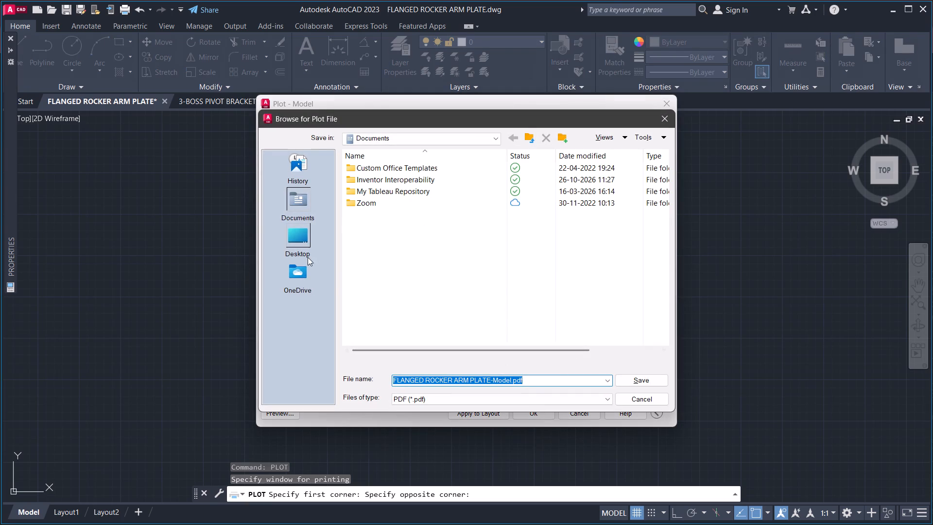
{"action": "left_click", "coordinate": [299, 246]}
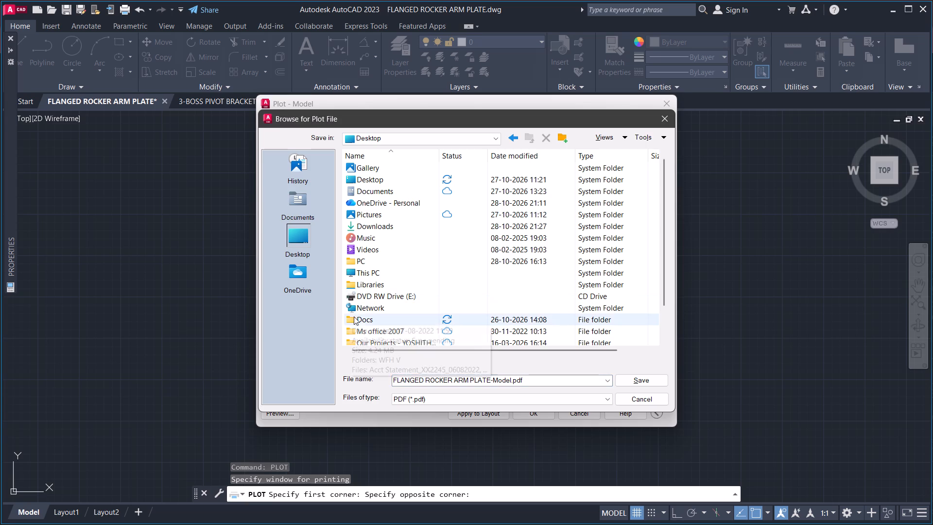
{"action": "double_click", "coordinate": [359, 316]}
{"action": "double_click", "coordinate": [386, 167]}
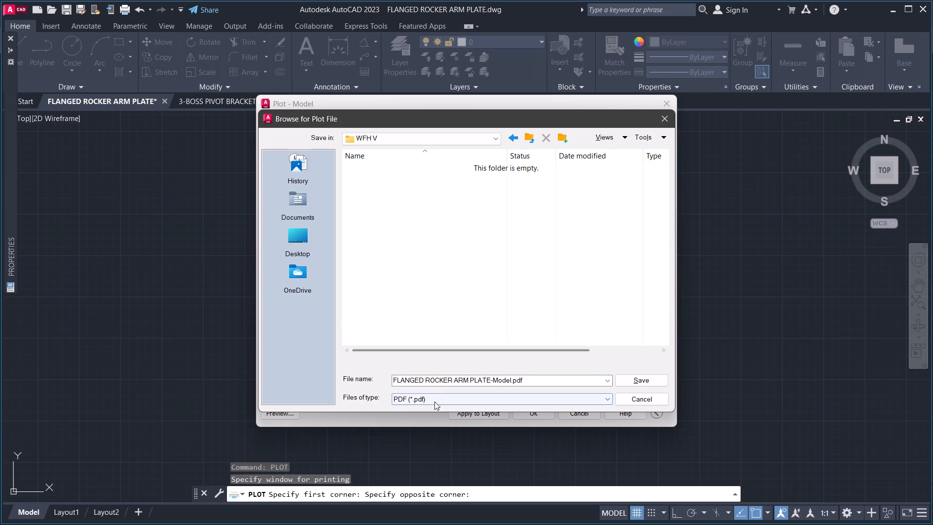
{"action": "left_click", "coordinate": [625, 382]}
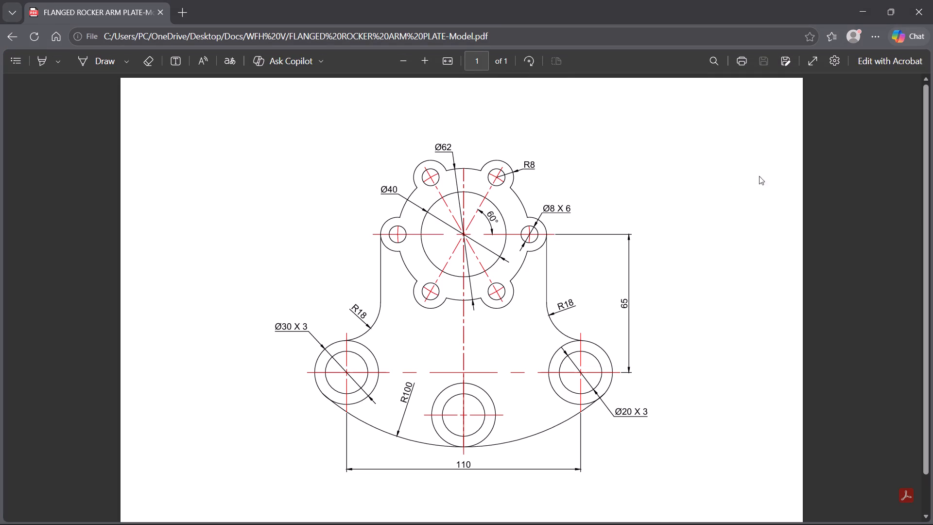
{"action": "left_click", "coordinate": [913, 14]}
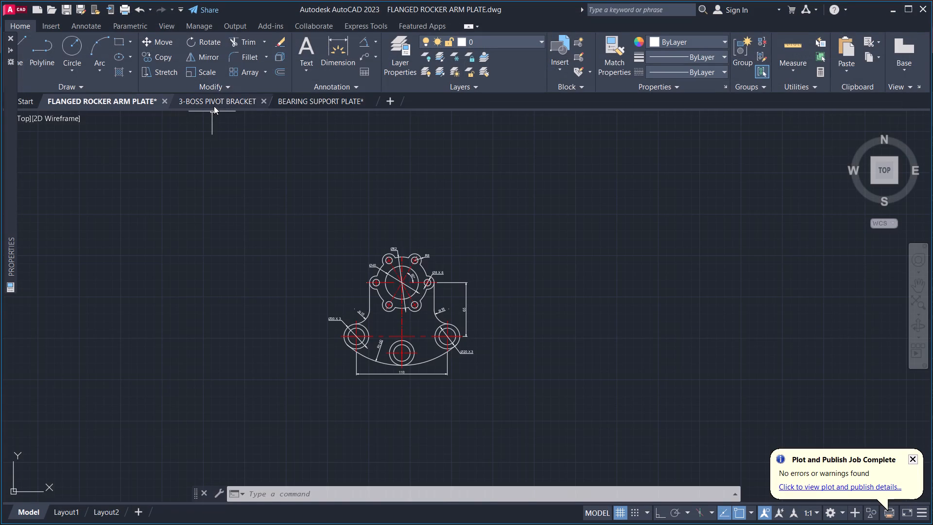
Start a single-sheet plot of the 3-BOSS PIVOT BRACKET drawing with the DWG To PDF.pc3 plotter.
{"action": "left_click", "coordinate": [218, 103]}
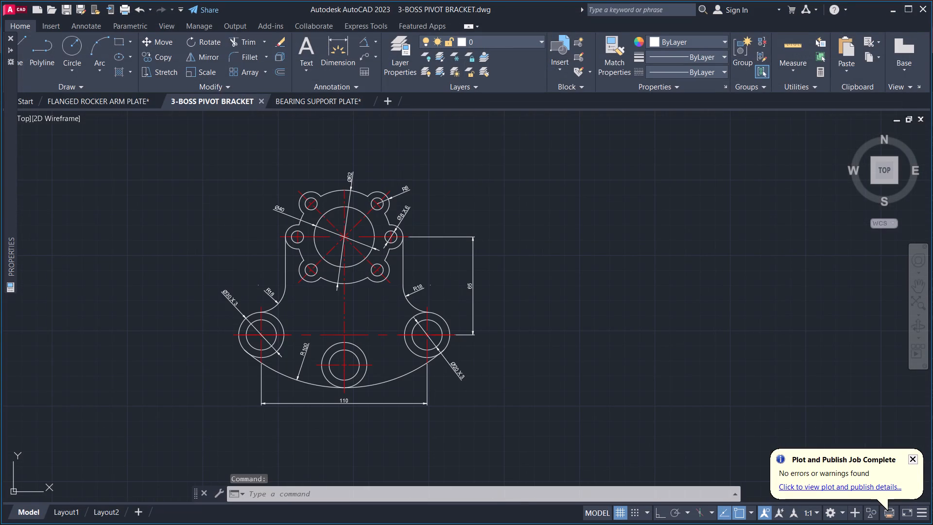
{"action": "type", "text": "PLOT"}
{"action": "key", "text": "space"}
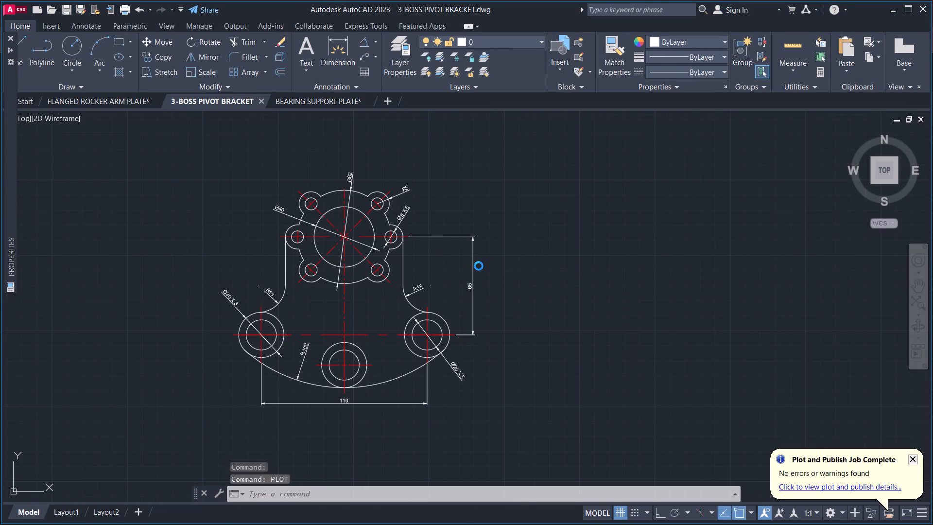
{"action": "left_click", "coordinate": [396, 302]}
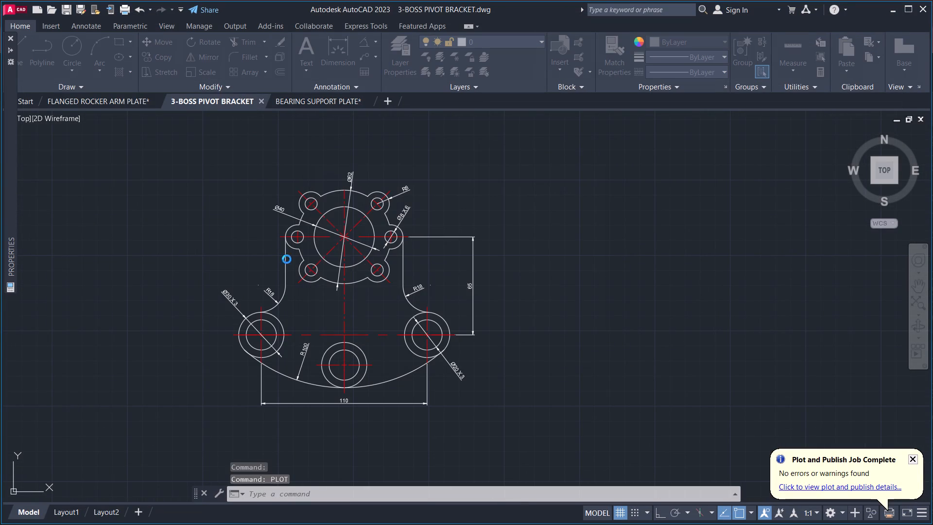
{"action": "left_click", "coordinate": [431, 181]}
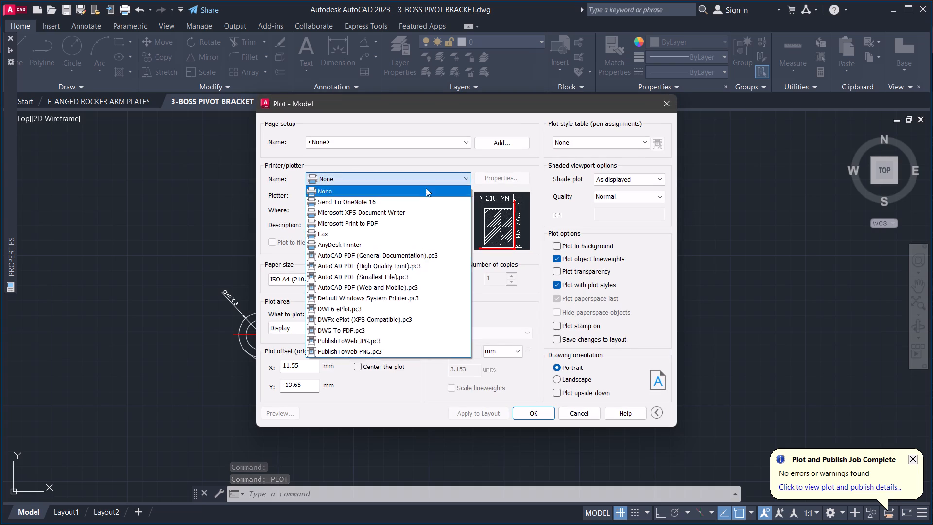
{"action": "left_click", "coordinate": [339, 333]}
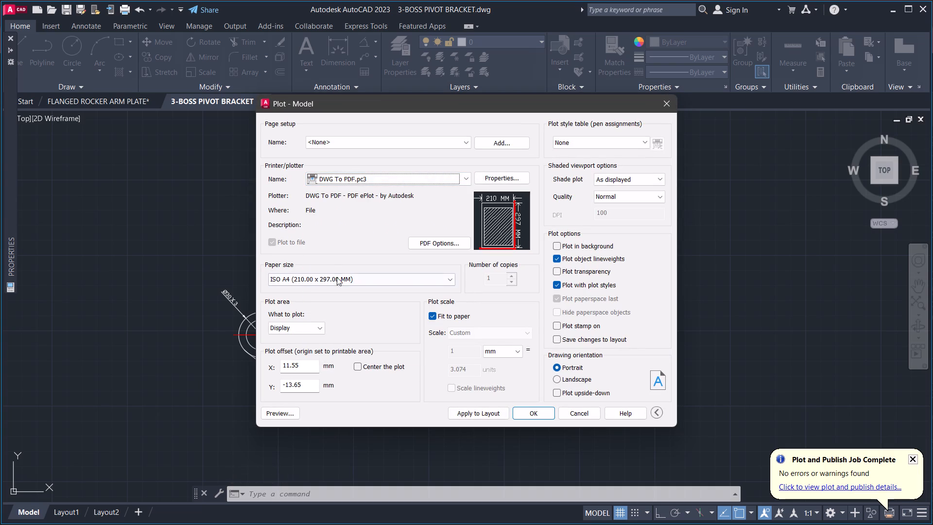
Set the plot area to a window around the entire dimensioned bracket, centre the plot and choose landscape orientation.
{"action": "left_click", "coordinate": [309, 330]}
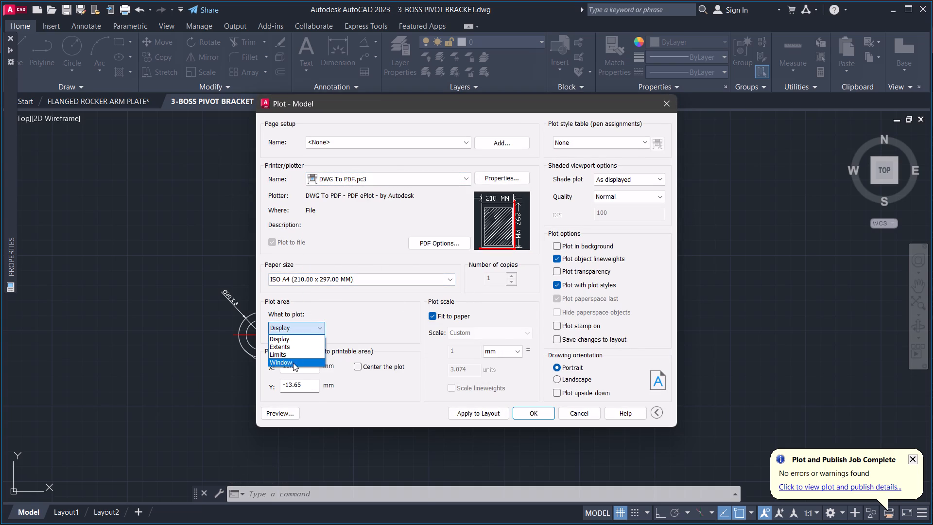
{"action": "left_click", "coordinate": [293, 363]}
{"action": "left_click", "coordinate": [184, 146]}
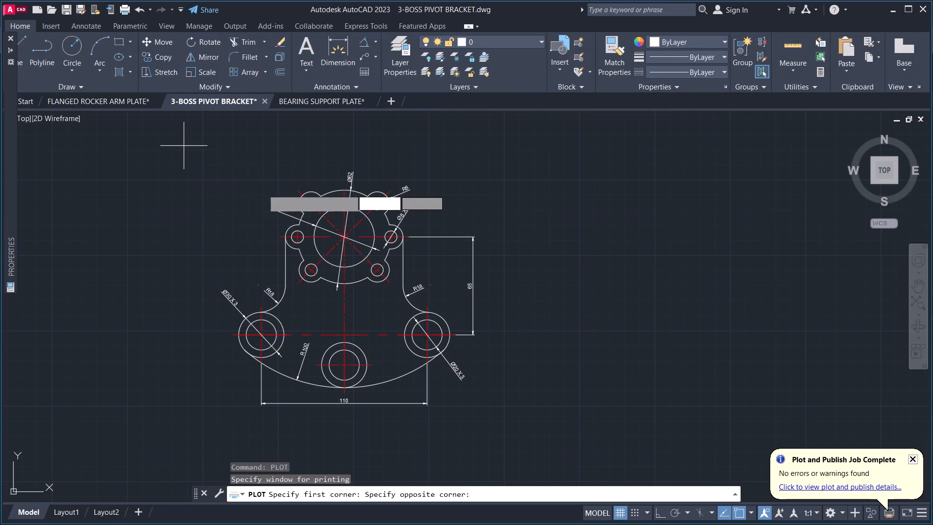
{"action": "left_click", "coordinate": [534, 460]}
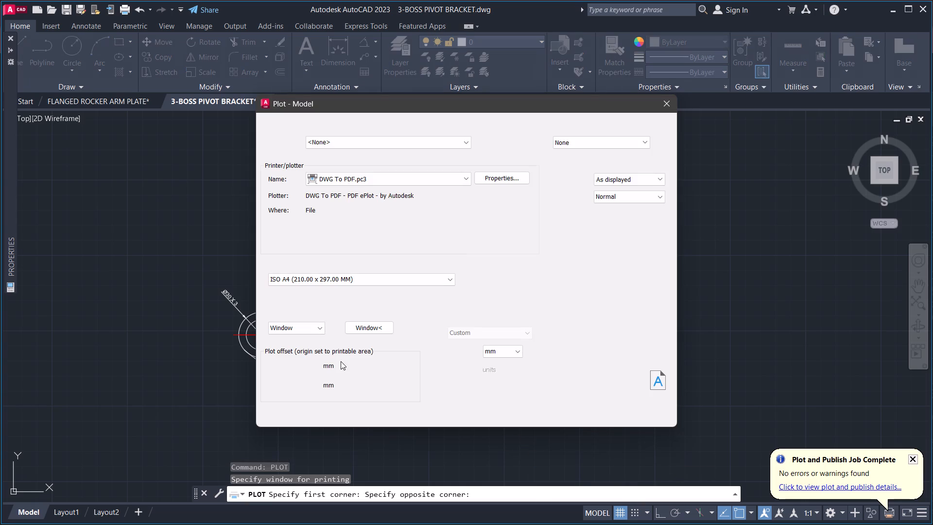
{"action": "left_click", "coordinate": [357, 366]}
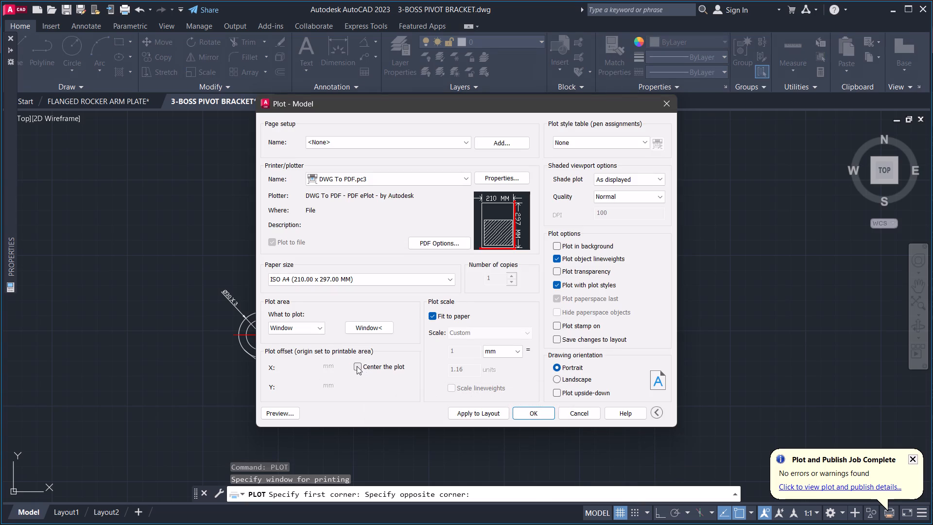
{"action": "left_click", "coordinate": [559, 378]}
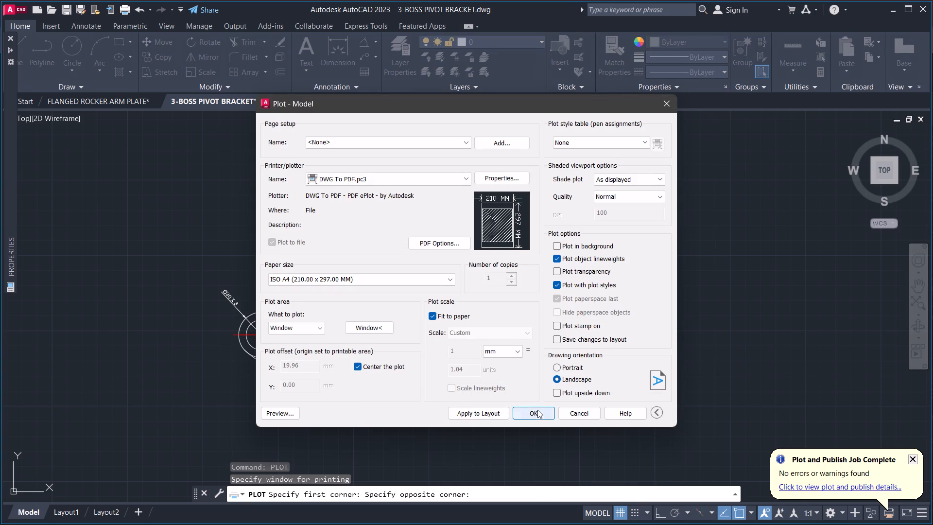
Plot to 3-BOSS PIVOT BRACKET-Model.pdf in the WFH V folder, and close the PDF when it opens.
{"action": "left_click", "coordinate": [536, 412]}
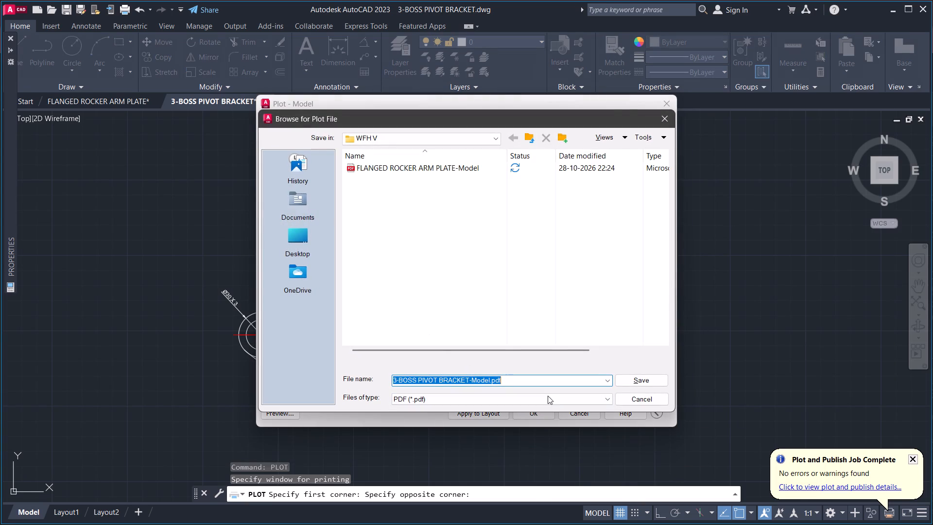
{"action": "left_click", "coordinate": [638, 376]}
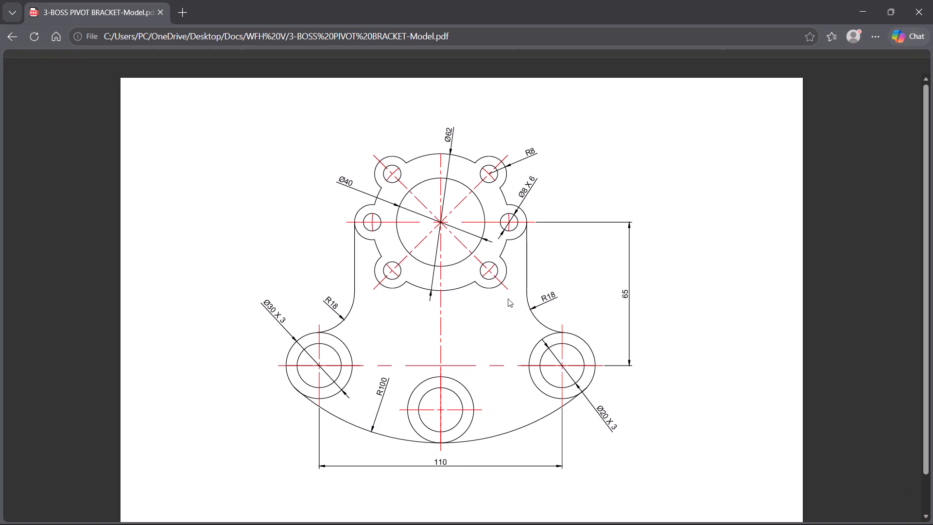
{"action": "left_click", "coordinate": [920, 15]}
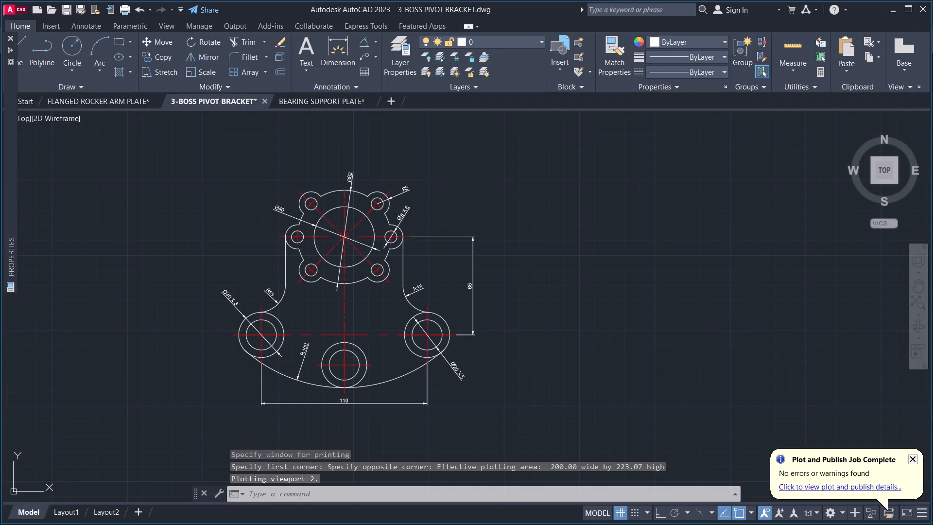
Switch to the BEARING SUPPORT PLATE drawing and start a single-sheet plot with the DWG To PDF.pc3 plotter.
{"action": "left_click", "coordinate": [296, 105]}
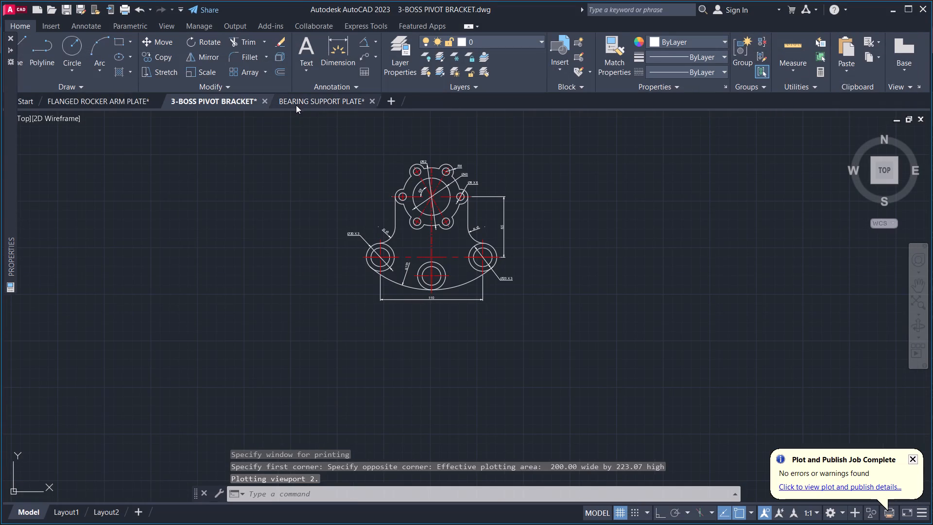
{"action": "type", "text": "PLOT"}
{"action": "key", "text": "space"}
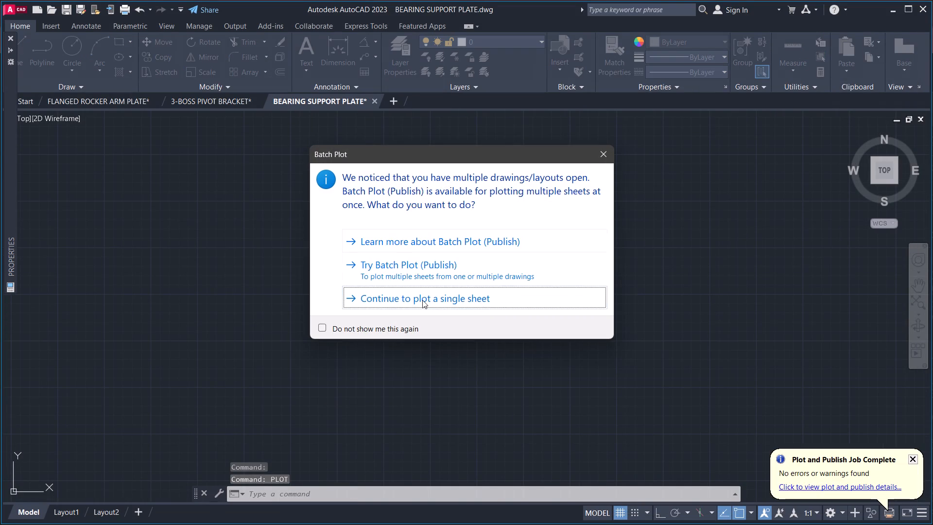
{"action": "left_click", "coordinate": [424, 299]}
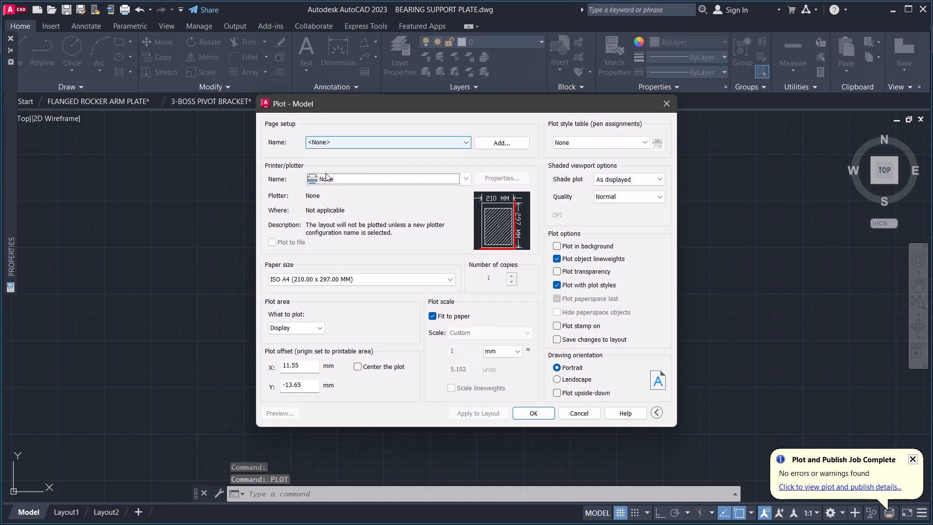
{"action": "left_click", "coordinate": [329, 181]}
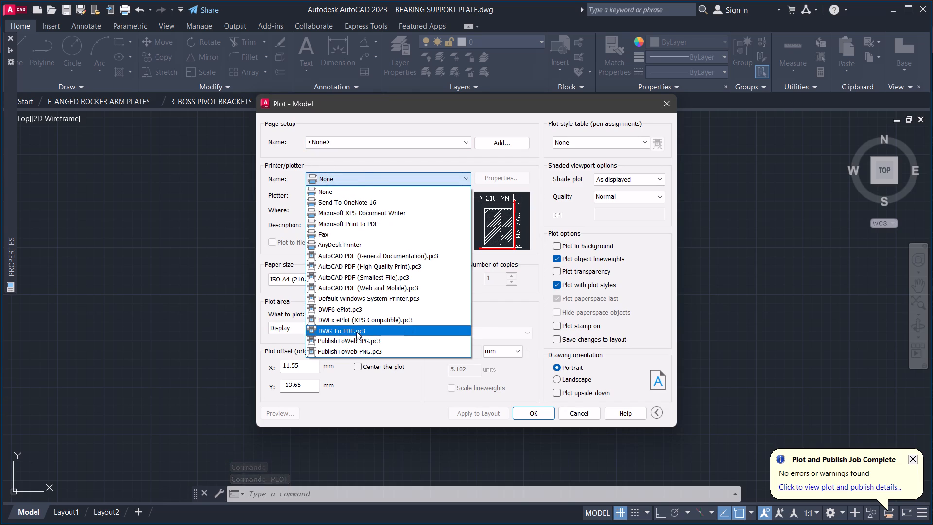
{"action": "left_click", "coordinate": [356, 332]}
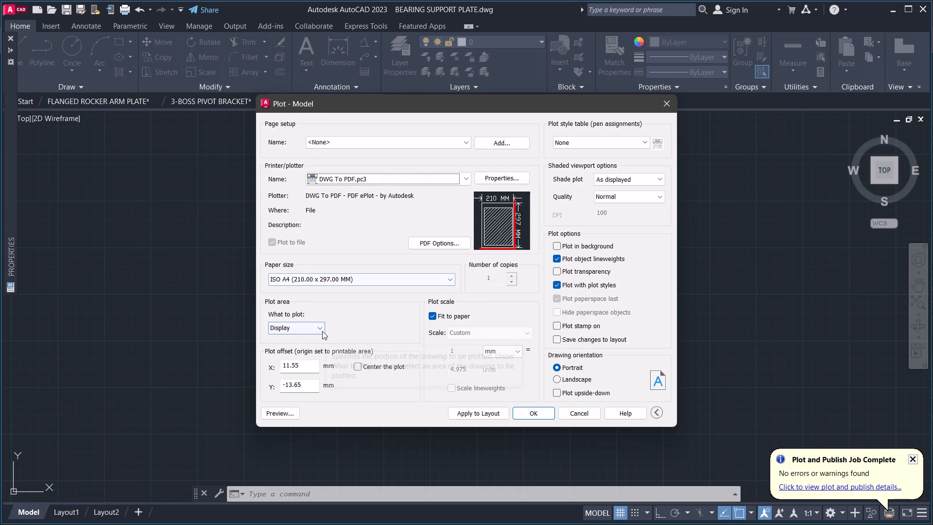
Set the plot area to a window around the entire dimensioned bearing plate, centre the plot and choose landscape orientation.
{"action": "left_click", "coordinate": [322, 331]}
{"action": "left_click", "coordinate": [295, 360]}
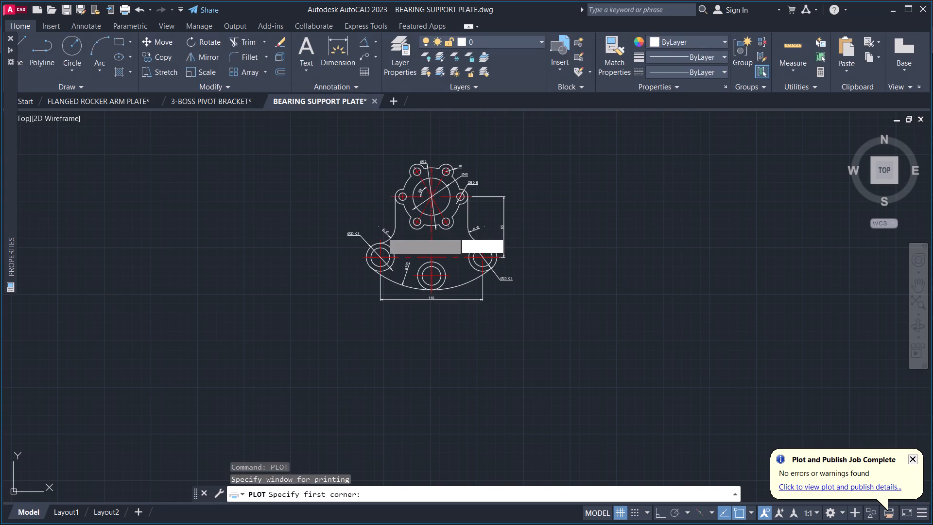
{"action": "left_click", "coordinate": [325, 140]}
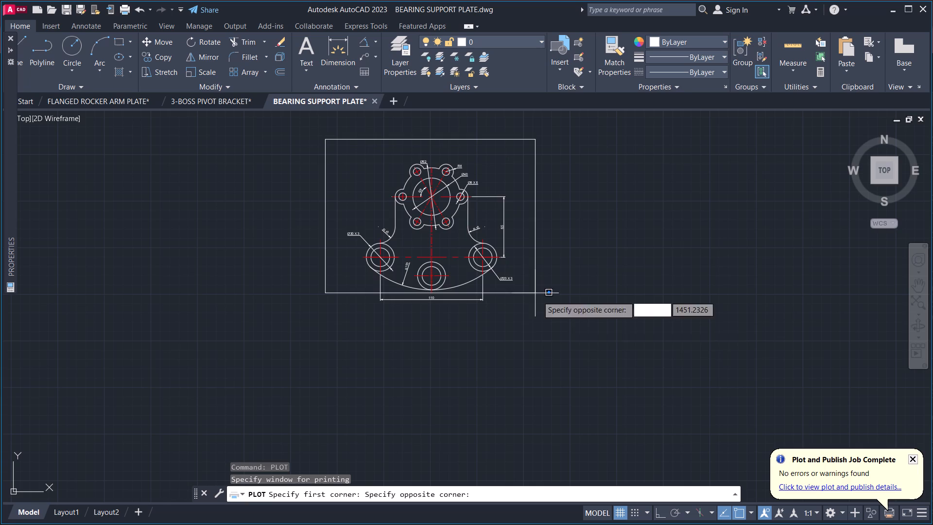
{"action": "left_click", "coordinate": [565, 335]}
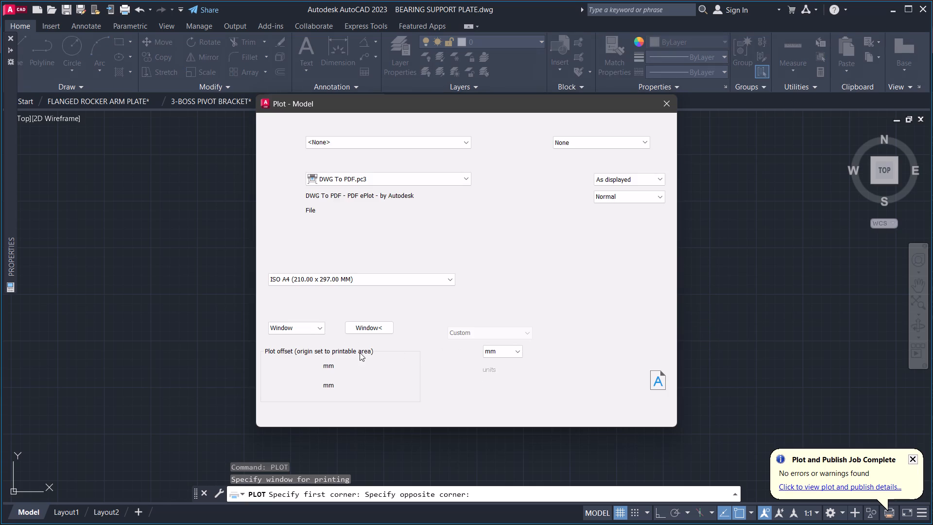
{"action": "left_click", "coordinate": [385, 365]}
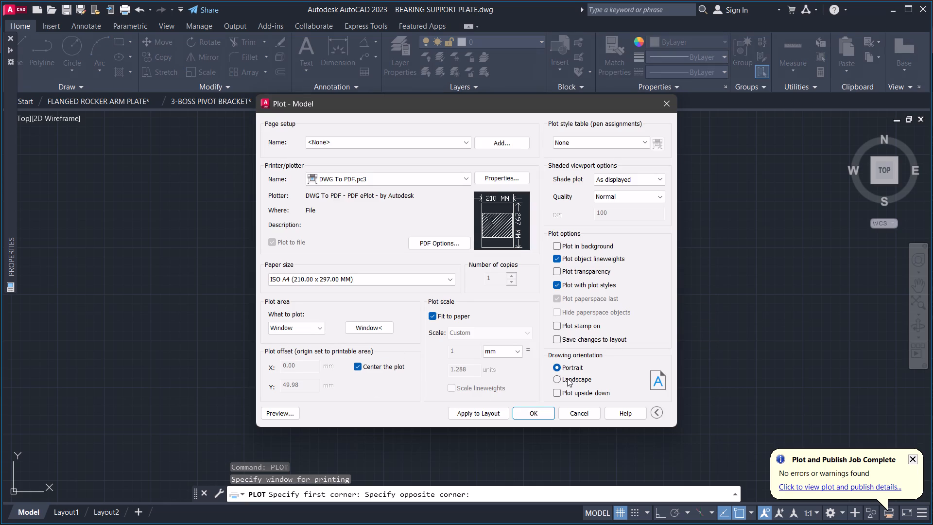
{"action": "left_click", "coordinate": [567, 376]}
Plot to BEARING SUPPORT PLATE-Model.pdf in the WFH V folder, and close the PDF when it opens.
{"action": "left_click", "coordinate": [540, 412]}
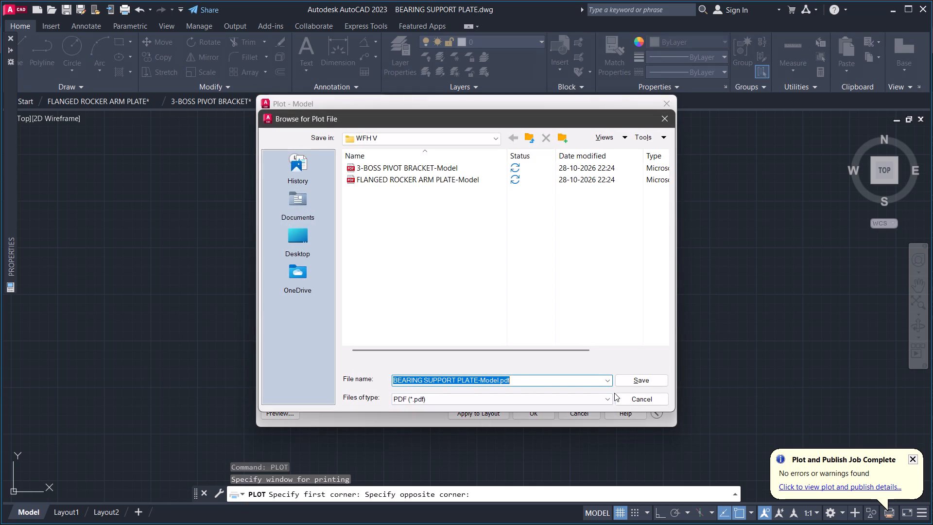
{"action": "left_click", "coordinate": [623, 383]}
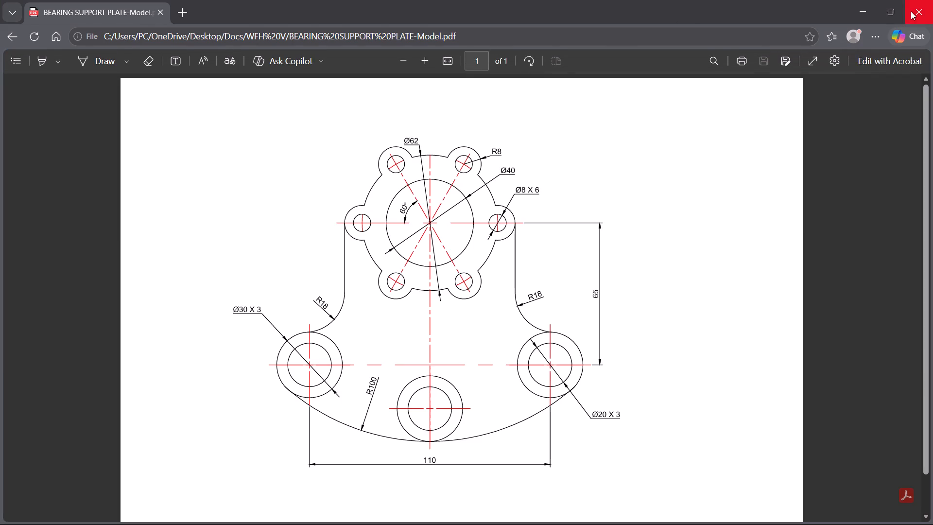
{"action": "left_click", "coordinate": [911, 11]}
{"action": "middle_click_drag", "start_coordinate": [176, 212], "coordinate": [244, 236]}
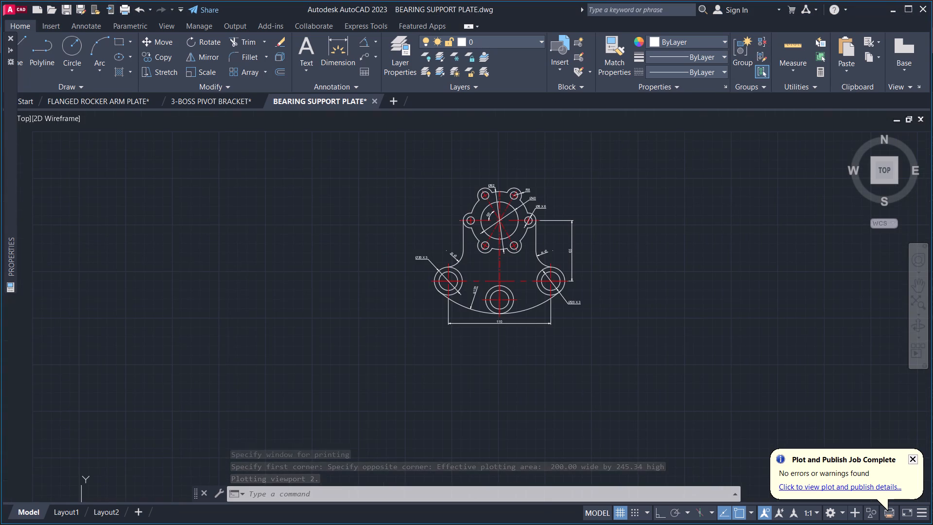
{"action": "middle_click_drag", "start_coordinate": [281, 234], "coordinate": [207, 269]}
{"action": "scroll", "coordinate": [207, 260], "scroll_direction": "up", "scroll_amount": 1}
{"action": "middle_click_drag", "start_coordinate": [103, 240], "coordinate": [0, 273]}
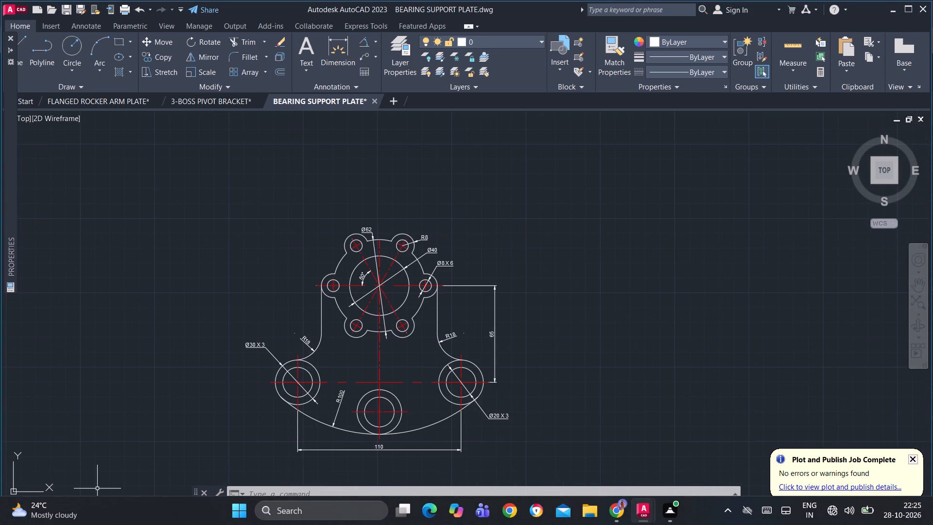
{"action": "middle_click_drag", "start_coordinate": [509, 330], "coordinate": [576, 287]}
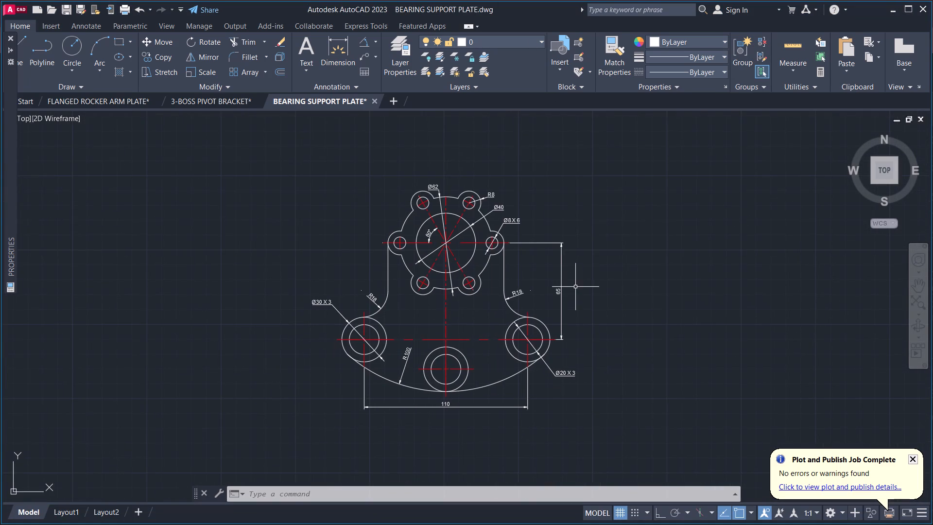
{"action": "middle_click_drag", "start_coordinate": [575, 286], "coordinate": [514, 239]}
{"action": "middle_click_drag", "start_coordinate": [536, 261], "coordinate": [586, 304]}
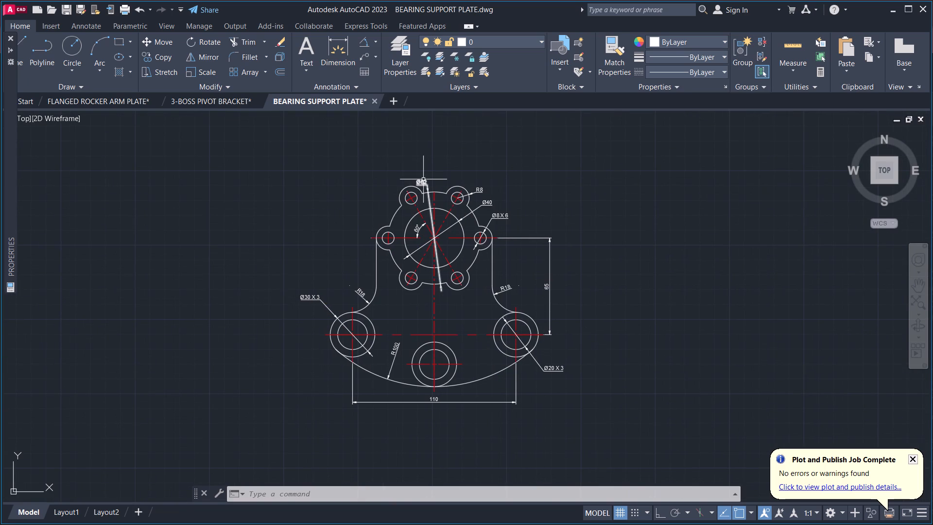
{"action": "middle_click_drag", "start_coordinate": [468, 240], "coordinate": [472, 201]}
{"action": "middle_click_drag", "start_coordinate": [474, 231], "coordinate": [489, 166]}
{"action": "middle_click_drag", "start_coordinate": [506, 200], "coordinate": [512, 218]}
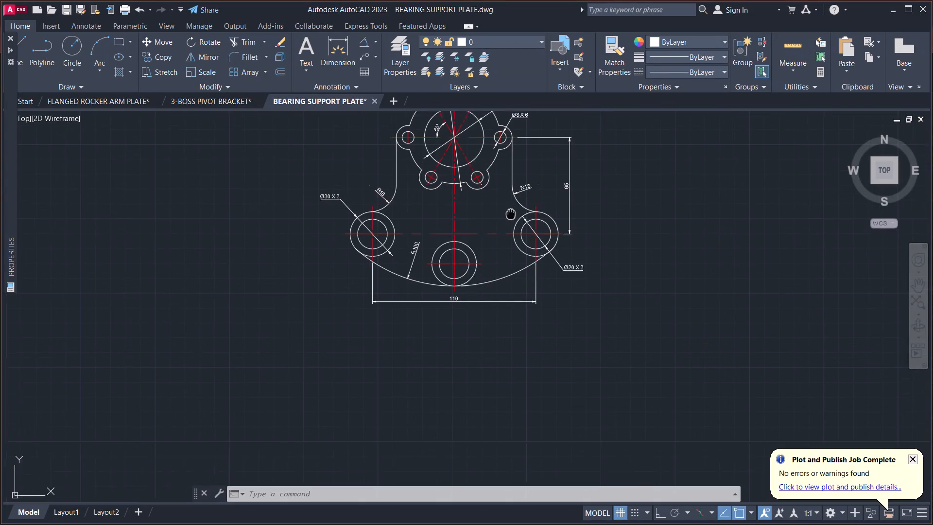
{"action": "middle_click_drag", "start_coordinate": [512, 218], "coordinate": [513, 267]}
Dismiss the plot and publish job notification.
{"action": "left_click", "coordinate": [913, 459]}
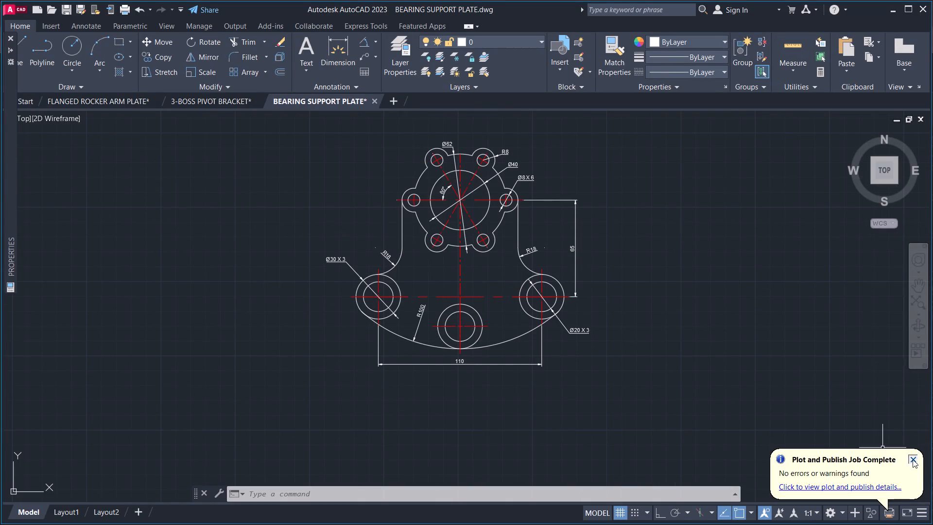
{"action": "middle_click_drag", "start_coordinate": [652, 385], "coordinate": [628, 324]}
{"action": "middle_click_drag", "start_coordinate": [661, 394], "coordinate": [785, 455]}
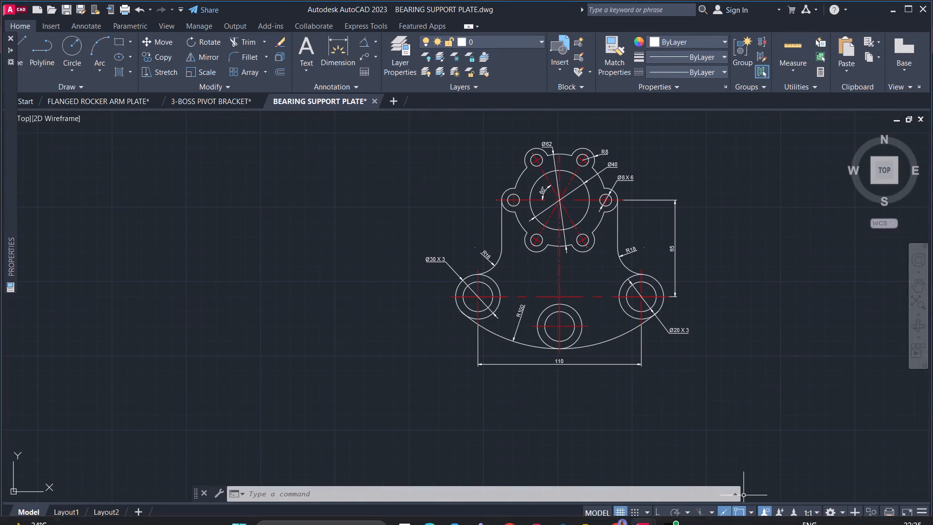
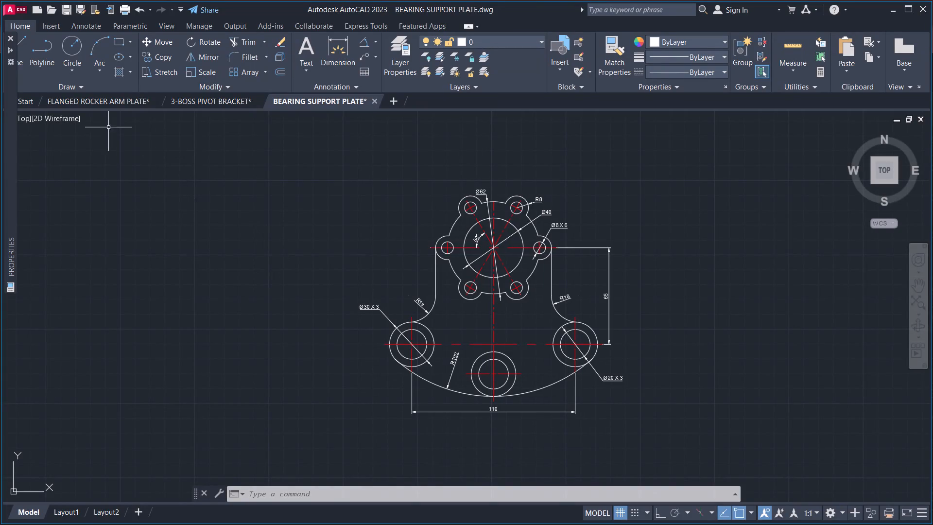
Switch to the FLANGED ROCKER ARM PLATE drawing.
{"action": "left_click", "coordinate": [134, 102]}
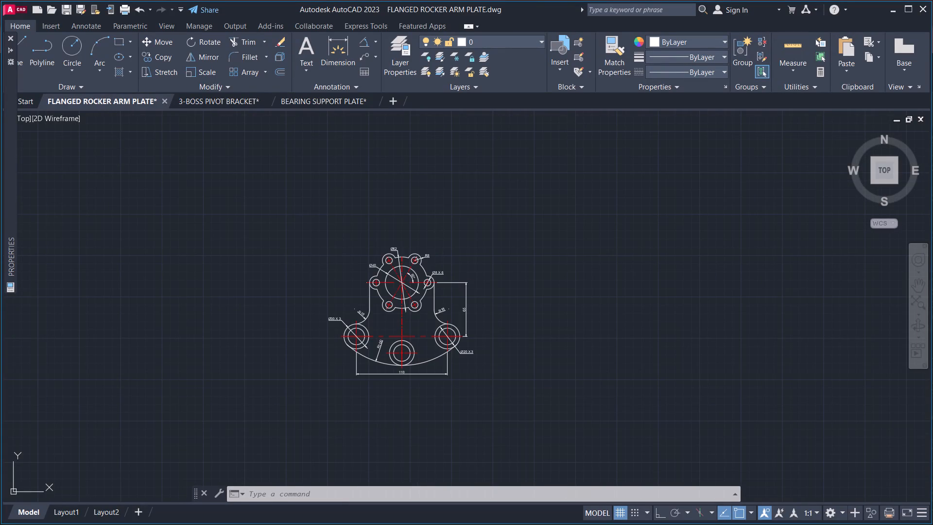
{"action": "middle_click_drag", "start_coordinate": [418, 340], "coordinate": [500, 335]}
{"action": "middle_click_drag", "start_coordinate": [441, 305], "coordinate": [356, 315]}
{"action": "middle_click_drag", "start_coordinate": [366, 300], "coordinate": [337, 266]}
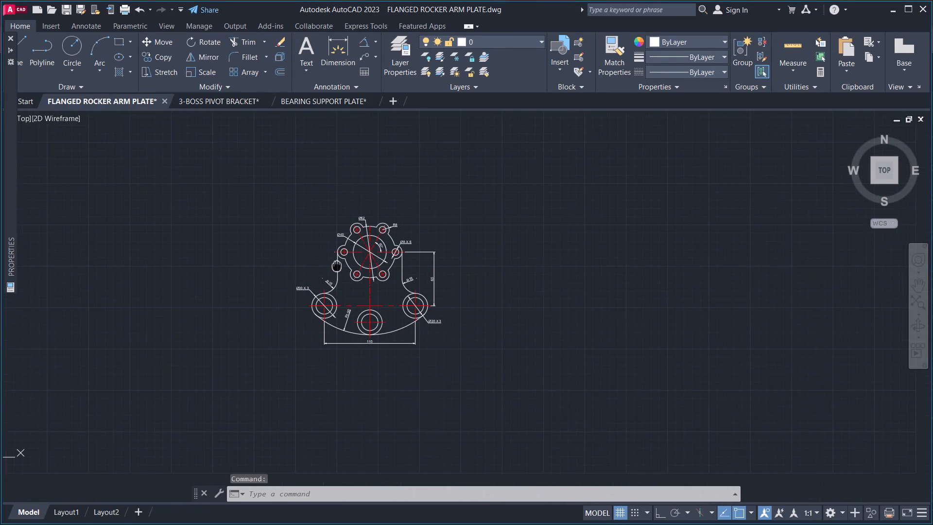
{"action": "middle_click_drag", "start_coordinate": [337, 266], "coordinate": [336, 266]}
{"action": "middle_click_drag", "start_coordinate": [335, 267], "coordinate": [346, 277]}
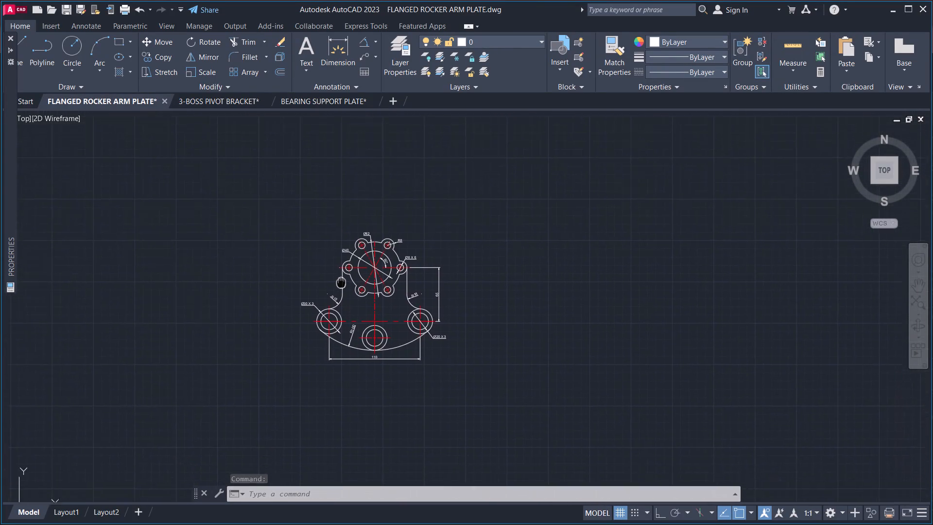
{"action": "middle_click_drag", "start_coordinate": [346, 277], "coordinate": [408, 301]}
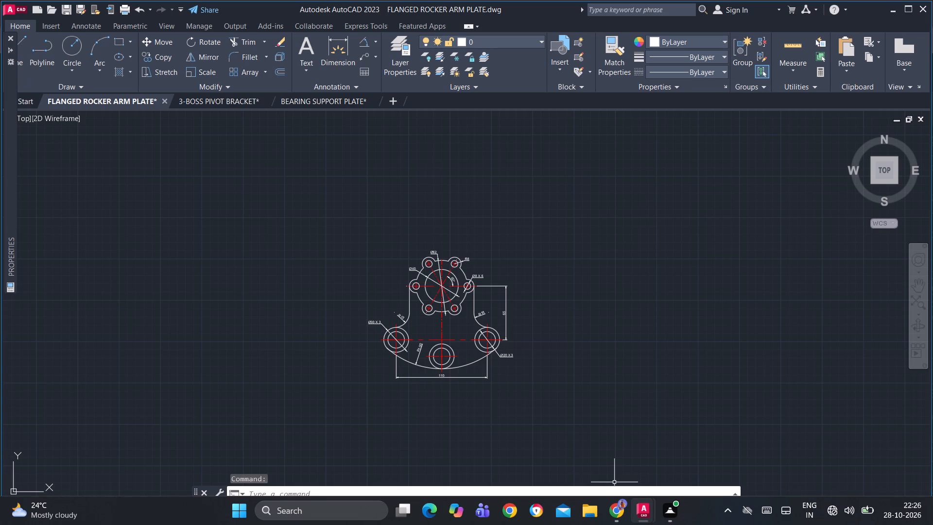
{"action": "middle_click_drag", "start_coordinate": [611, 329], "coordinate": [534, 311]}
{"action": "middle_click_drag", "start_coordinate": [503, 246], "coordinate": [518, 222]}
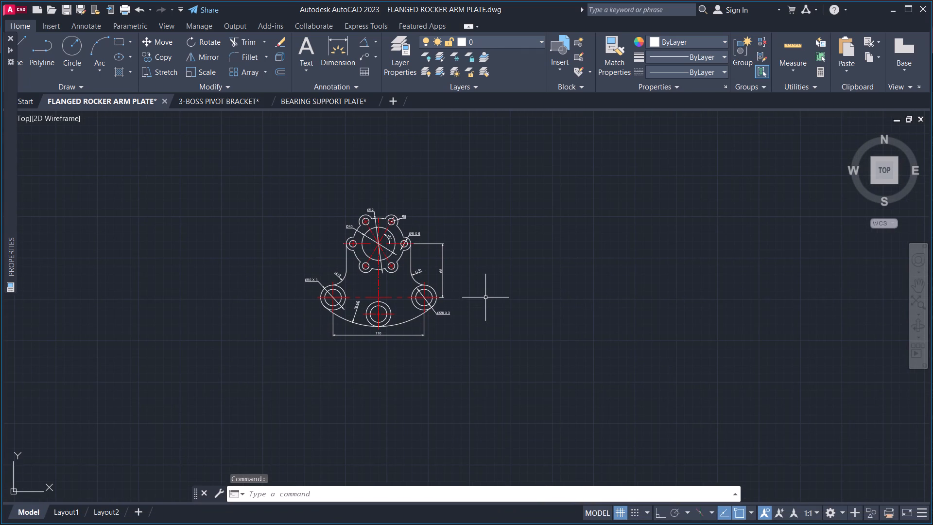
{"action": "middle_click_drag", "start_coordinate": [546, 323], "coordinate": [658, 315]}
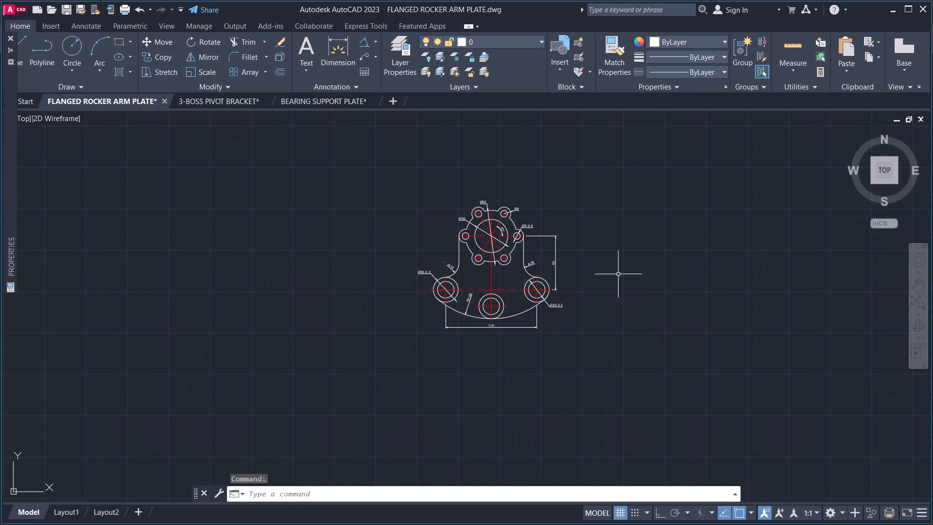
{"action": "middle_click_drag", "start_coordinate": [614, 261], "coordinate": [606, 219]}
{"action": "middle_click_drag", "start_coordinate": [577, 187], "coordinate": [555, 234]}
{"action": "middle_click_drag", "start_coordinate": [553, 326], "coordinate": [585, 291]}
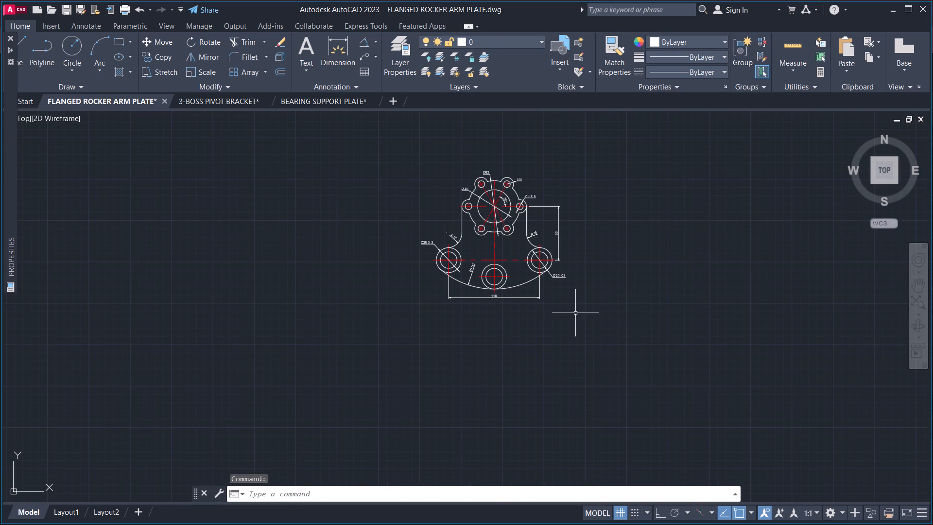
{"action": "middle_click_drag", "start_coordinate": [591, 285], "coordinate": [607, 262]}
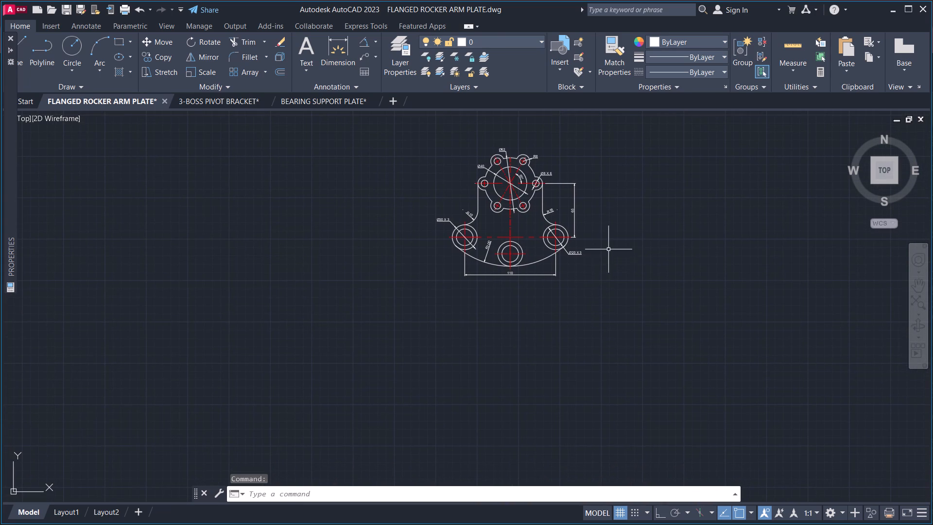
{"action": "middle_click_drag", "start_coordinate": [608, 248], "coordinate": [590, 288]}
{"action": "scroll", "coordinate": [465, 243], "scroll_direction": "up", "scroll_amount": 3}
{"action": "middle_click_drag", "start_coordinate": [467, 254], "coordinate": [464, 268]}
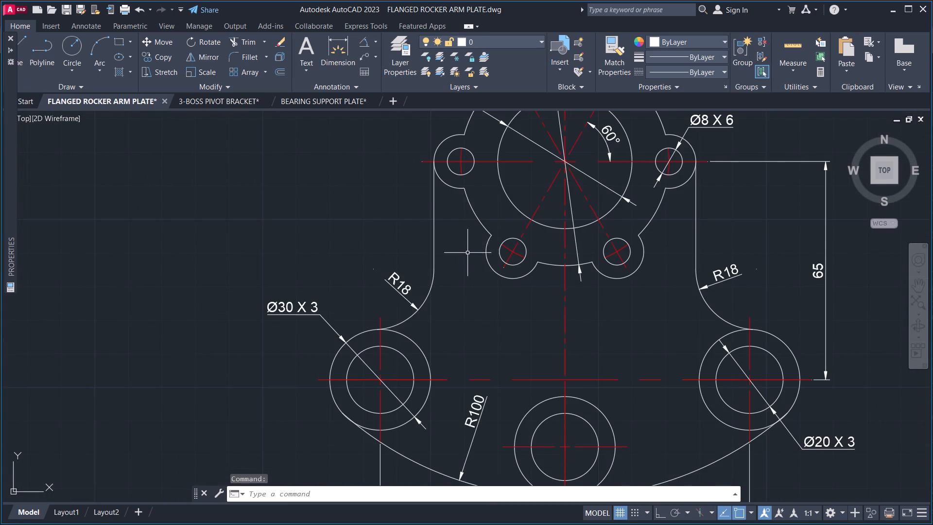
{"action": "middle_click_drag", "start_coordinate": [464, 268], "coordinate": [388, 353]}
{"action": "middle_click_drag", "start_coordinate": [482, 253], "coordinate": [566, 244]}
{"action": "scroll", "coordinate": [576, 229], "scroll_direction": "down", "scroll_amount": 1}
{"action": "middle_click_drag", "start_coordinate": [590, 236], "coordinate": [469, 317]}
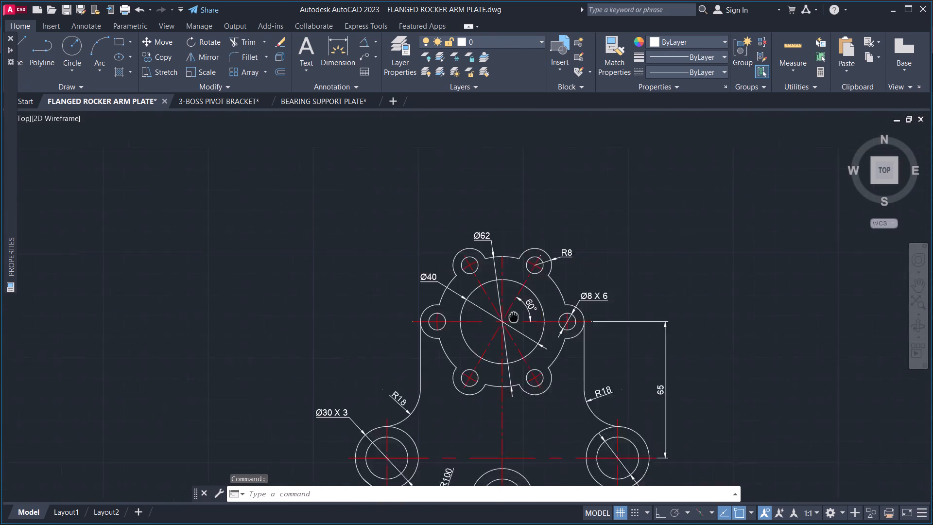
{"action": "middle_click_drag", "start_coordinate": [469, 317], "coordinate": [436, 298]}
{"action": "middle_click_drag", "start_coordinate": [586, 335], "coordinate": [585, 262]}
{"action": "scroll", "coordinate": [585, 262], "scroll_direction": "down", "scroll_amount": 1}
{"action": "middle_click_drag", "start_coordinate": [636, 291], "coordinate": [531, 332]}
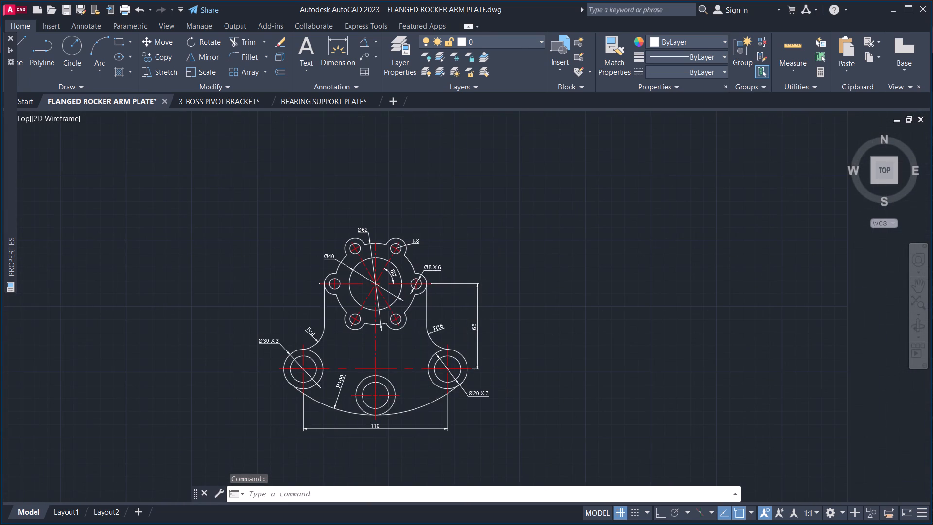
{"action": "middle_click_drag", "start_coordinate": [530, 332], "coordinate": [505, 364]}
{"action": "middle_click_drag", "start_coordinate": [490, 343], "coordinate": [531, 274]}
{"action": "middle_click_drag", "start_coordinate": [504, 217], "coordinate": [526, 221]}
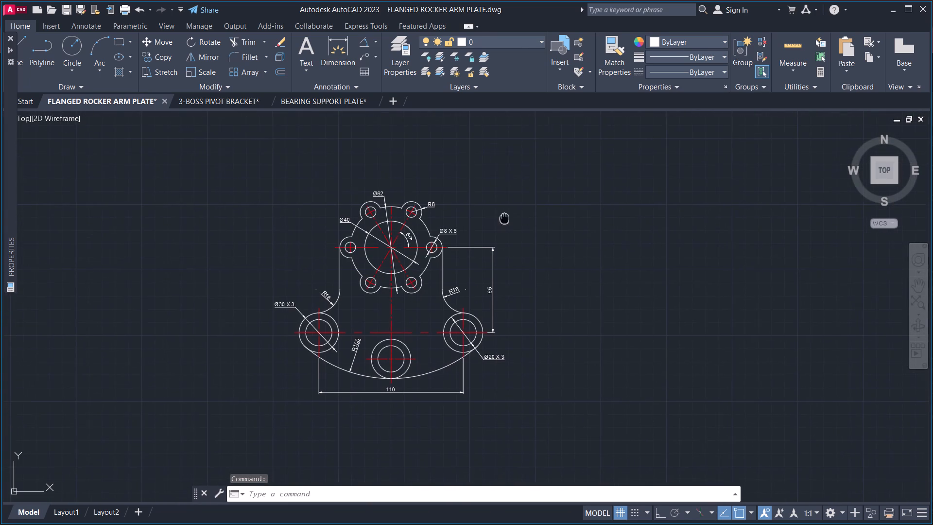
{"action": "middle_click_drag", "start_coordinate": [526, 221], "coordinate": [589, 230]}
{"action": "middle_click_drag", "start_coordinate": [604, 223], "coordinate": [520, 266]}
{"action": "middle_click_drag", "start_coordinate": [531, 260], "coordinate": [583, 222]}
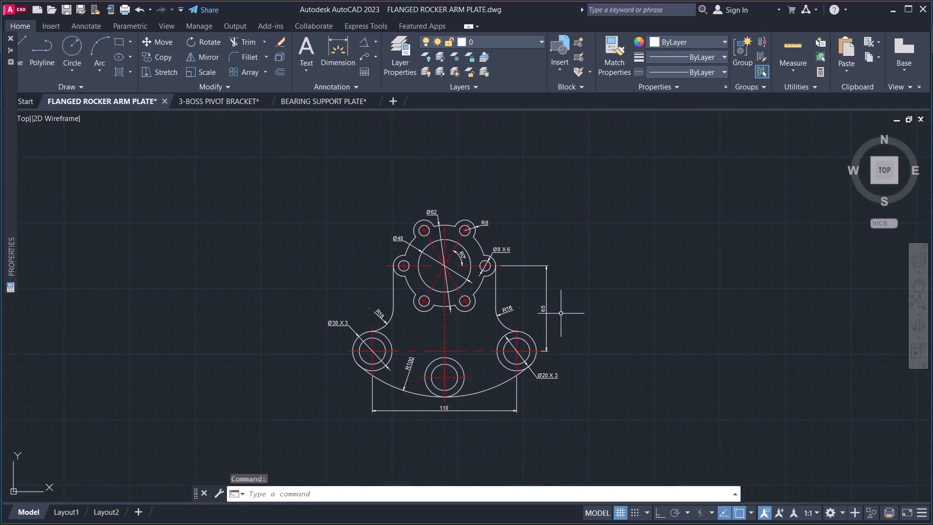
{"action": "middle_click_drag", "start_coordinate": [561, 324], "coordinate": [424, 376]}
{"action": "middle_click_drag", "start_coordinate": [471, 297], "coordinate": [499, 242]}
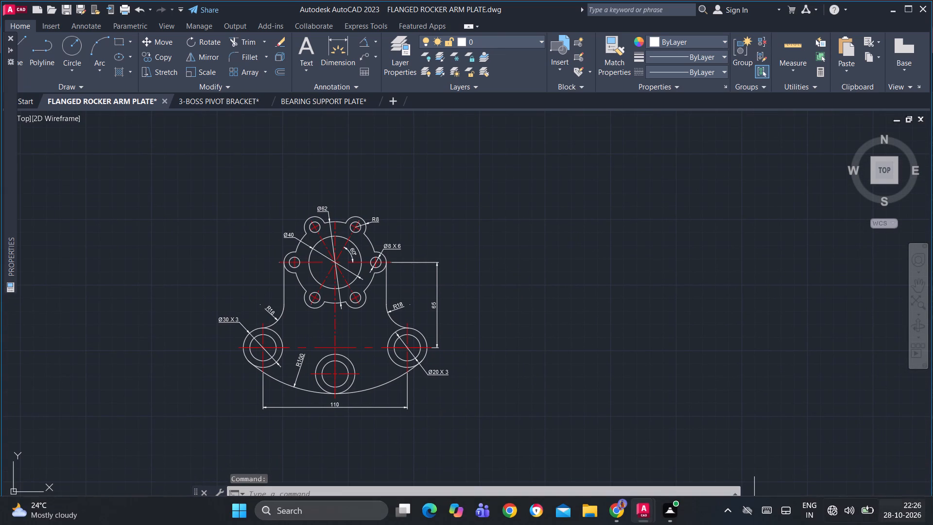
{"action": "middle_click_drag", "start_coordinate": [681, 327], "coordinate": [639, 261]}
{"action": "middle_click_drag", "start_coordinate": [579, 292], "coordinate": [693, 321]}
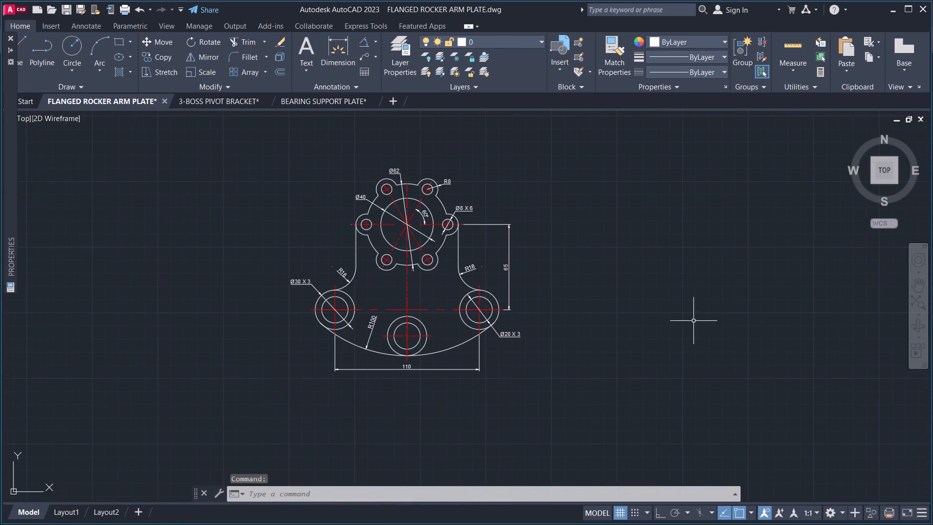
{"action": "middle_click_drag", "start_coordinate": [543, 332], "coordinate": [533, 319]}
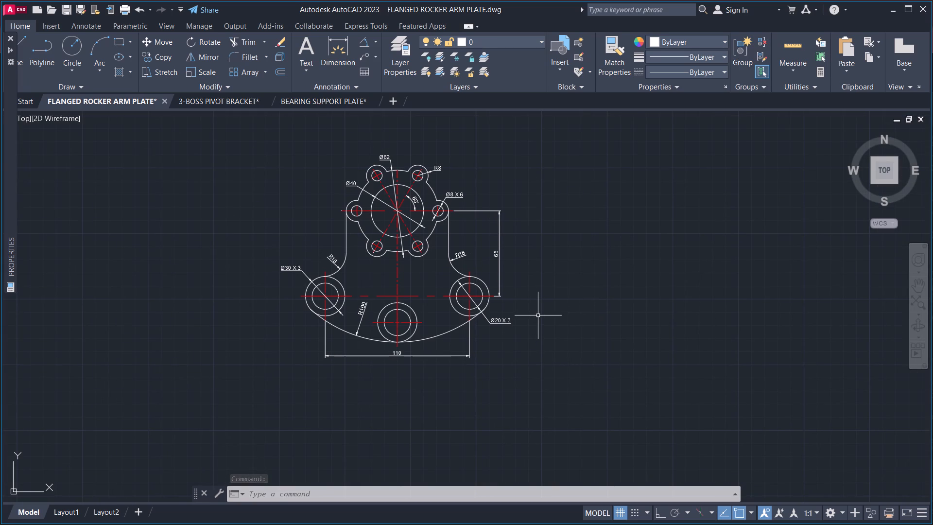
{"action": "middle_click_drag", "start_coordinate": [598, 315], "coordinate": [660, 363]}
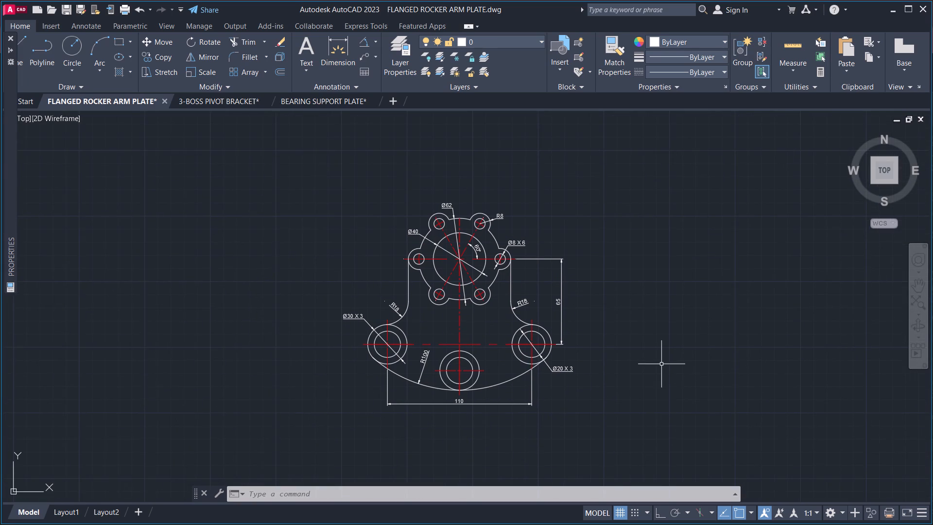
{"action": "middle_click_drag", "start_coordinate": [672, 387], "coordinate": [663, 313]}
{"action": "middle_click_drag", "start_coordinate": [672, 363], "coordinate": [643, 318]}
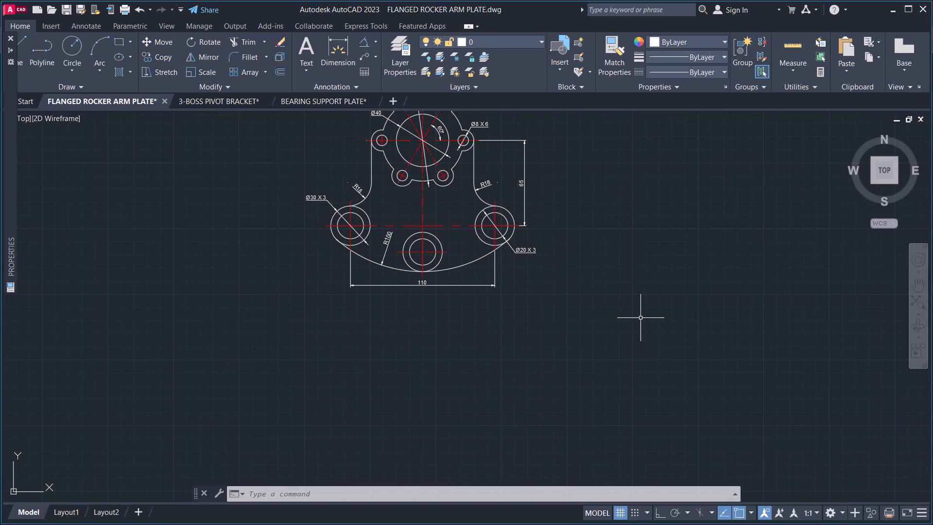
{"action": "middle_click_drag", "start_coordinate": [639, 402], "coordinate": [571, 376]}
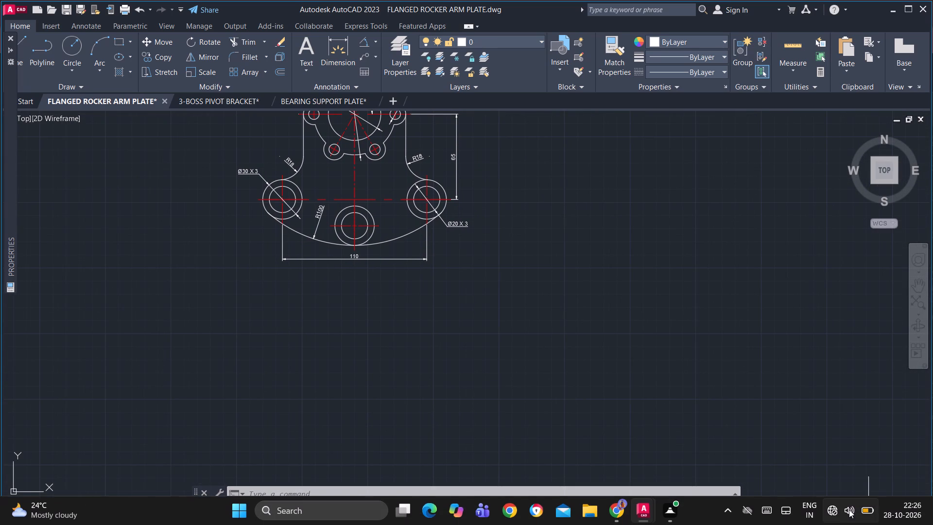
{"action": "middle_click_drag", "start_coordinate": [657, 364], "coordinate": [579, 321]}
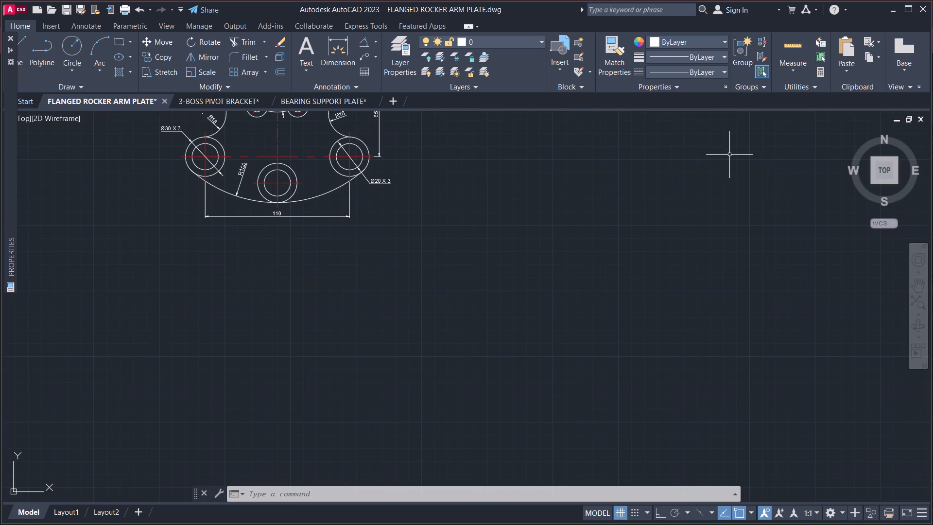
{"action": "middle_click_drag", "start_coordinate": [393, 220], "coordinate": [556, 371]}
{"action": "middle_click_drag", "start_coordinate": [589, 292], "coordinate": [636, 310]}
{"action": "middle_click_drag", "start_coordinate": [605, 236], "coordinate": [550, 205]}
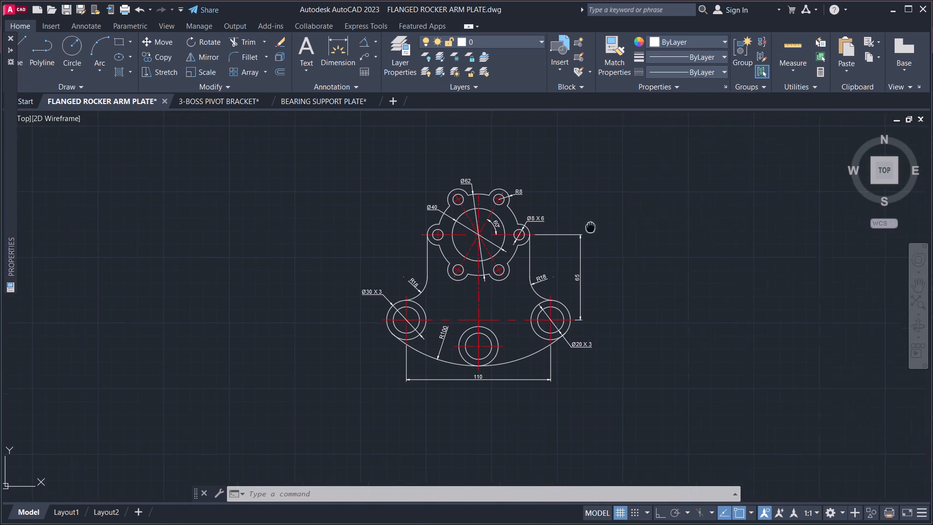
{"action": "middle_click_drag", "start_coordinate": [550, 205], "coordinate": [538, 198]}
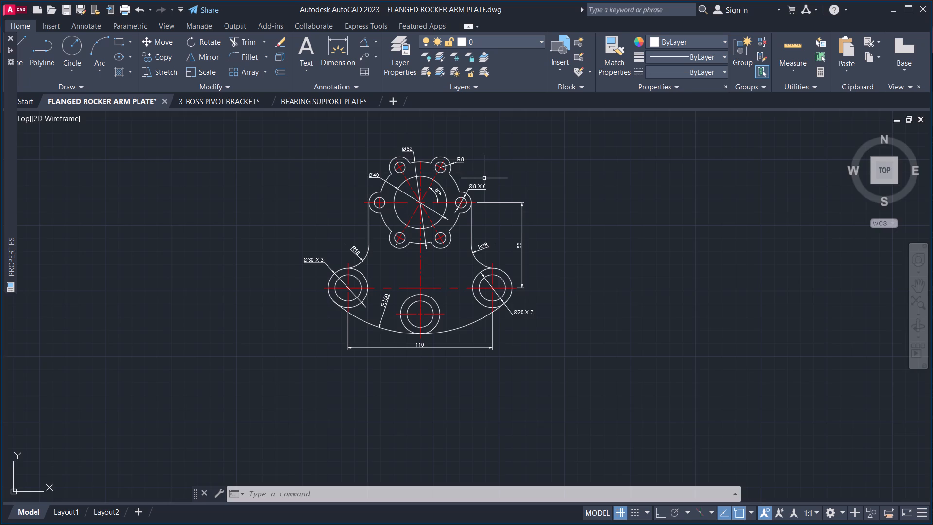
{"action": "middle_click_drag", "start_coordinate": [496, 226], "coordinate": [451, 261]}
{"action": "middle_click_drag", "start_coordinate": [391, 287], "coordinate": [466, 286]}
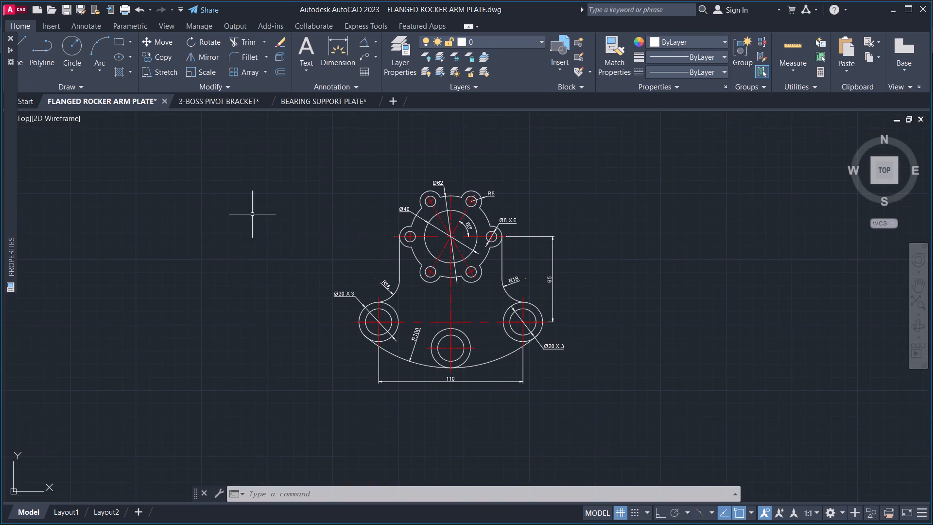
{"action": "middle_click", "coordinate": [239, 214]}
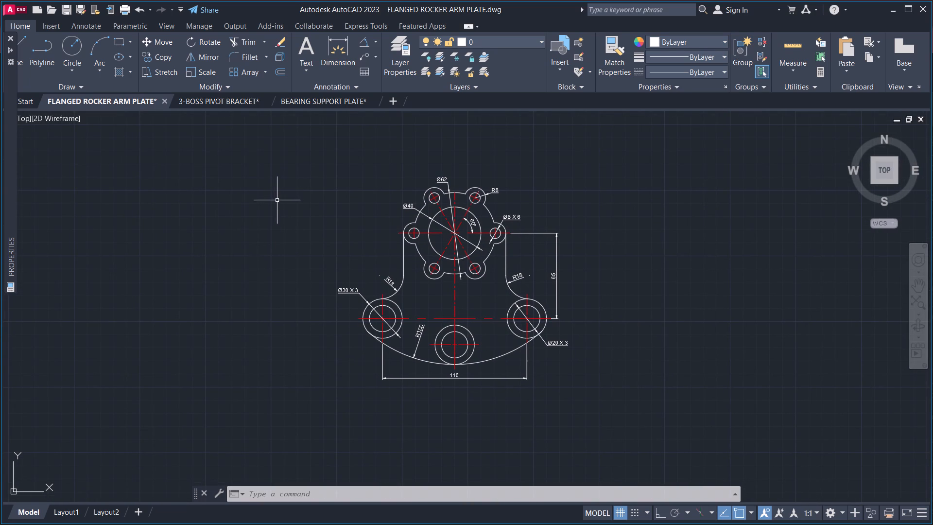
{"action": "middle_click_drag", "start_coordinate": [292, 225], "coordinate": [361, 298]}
Examine the plate's six-hole flange, lobe arcs, R18 fillets and dimensions up close.
{"action": "scroll", "coordinate": [510, 333], "scroll_direction": "up", "scroll_amount": 2}
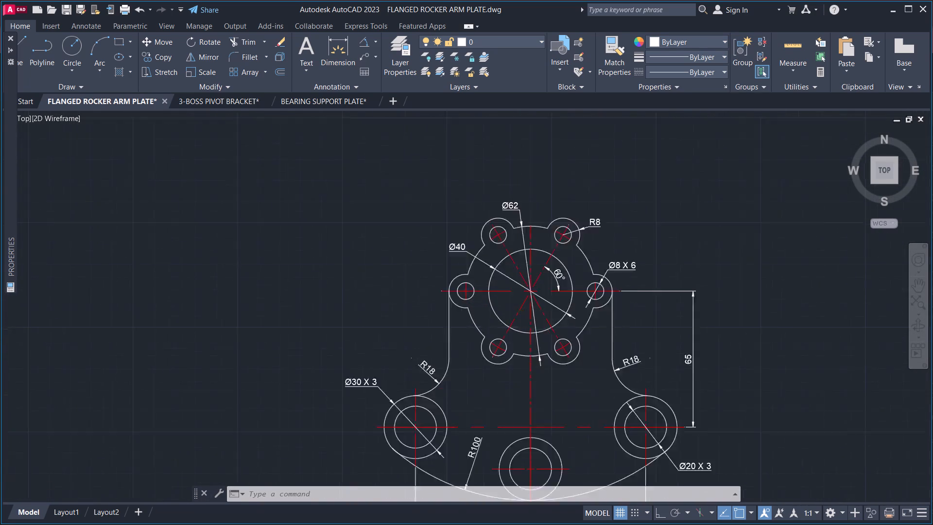
{"action": "scroll", "coordinate": [512, 335], "scroll_direction": "up", "scroll_amount": 1}
{"action": "middle_click_drag", "start_coordinate": [518, 354], "coordinate": [385, 275]}
{"action": "scroll", "coordinate": [377, 295], "scroll_direction": "down", "scroll_amount": 1}
{"action": "middle_click_drag", "start_coordinate": [378, 301], "coordinate": [360, 259]}
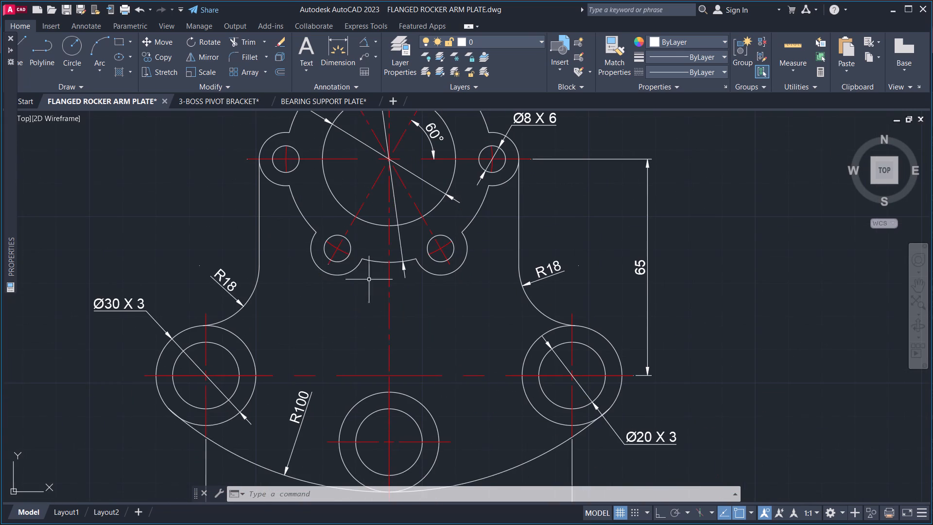
{"action": "scroll", "coordinate": [340, 268], "scroll_direction": "up", "scroll_amount": 3}
{"action": "left_click", "coordinate": [326, 277]}
{"action": "left_click", "coordinate": [276, 300]}
{"action": "scroll", "coordinate": [278, 292], "scroll_direction": "down", "scroll_amount": 1}
{"action": "middle_click_drag", "start_coordinate": [299, 305], "coordinate": [359, 364]}
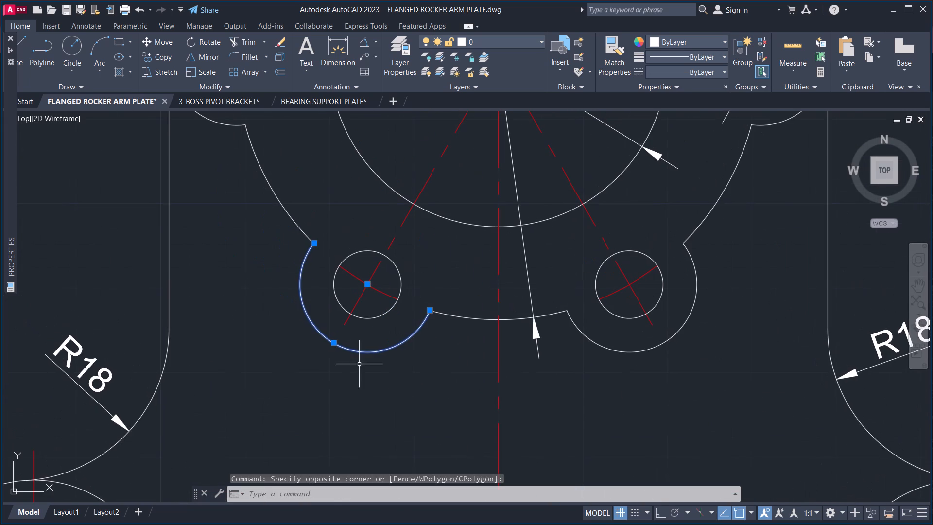
{"action": "key", "text": "Escape"}
{"action": "middle_click_drag", "start_coordinate": [322, 326], "coordinate": [158, 298]}
{"action": "middle_click_drag", "start_coordinate": [229, 263], "coordinate": [218, 313]}
{"action": "scroll", "coordinate": [218, 309], "scroll_direction": "down", "scroll_amount": 1}
{"action": "middle_click_drag", "start_coordinate": [245, 263], "coordinate": [272, 346]}
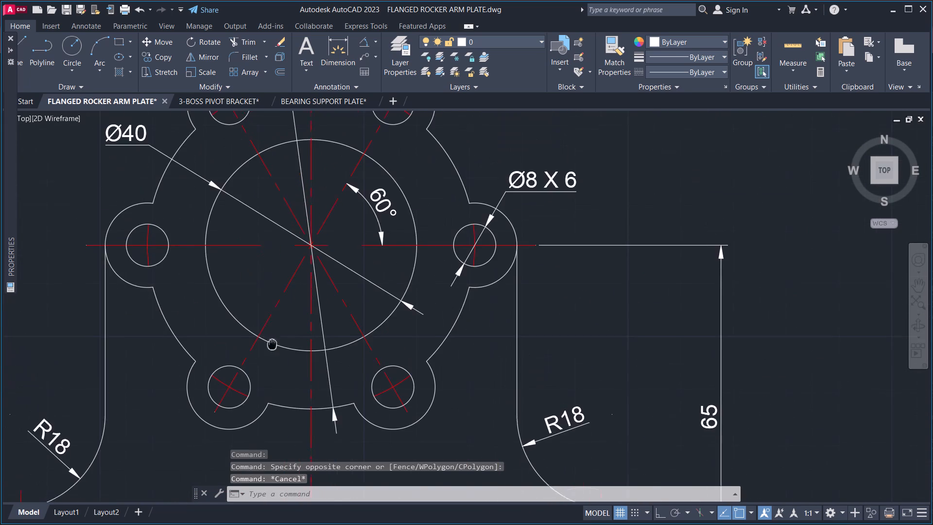
{"action": "middle_click_drag", "start_coordinate": [272, 346], "coordinate": [273, 346]}
{"action": "scroll", "coordinate": [256, 288], "scroll_direction": "up", "scroll_amount": 2}
{"action": "middle_click_drag", "start_coordinate": [259, 287], "coordinate": [376, 382]}
{"action": "scroll", "coordinate": [369, 328], "scroll_direction": "down", "scroll_amount": 2}
{"action": "middle_click_drag", "start_coordinate": [431, 341], "coordinate": [168, 288]}
{"action": "scroll", "coordinate": [304, 284], "scroll_direction": "down", "scroll_amount": 4}
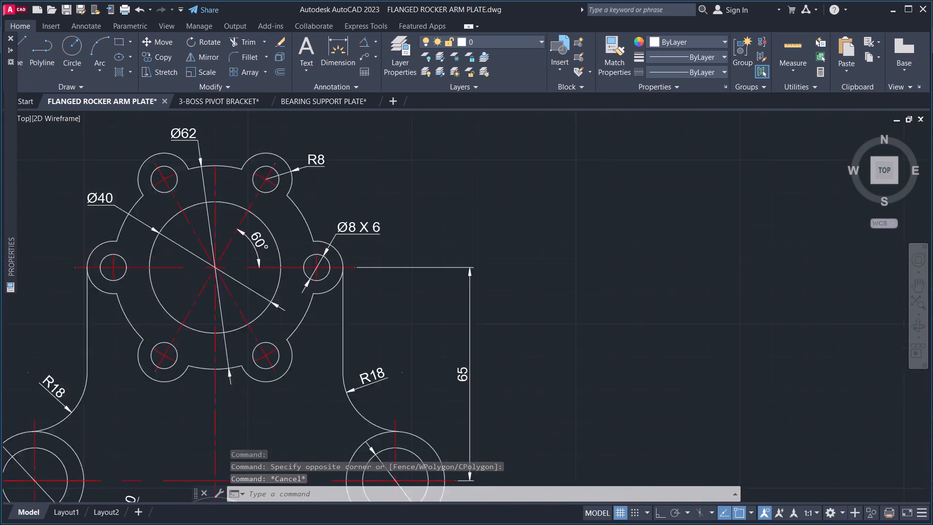
Start an XLINE construction-line fan in the empty area beside the plate, making its first line nearly vertical.
{"action": "scroll", "coordinate": [305, 291], "scroll_direction": "down", "scroll_amount": 2}
{"action": "middle_click_drag", "start_coordinate": [381, 295], "coordinate": [171, 265]}
{"action": "scroll", "coordinate": [243, 285], "scroll_direction": "up", "scroll_amount": 3}
{"action": "middle_click_drag", "start_coordinate": [270, 263], "coordinate": [327, 342]}
{"action": "key", "text": "x"}
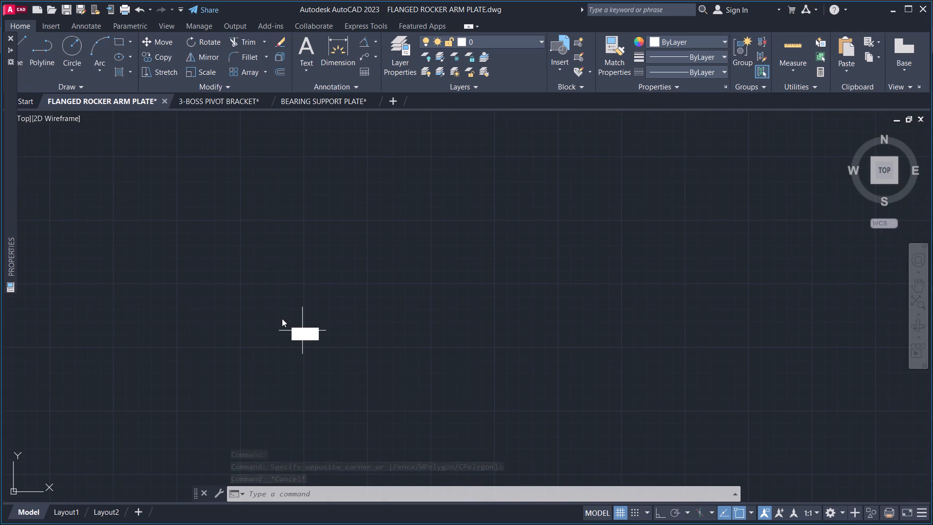
{"action": "key", "text": "l"}
{"action": "key", "text": "space"}
{"action": "left_click", "coordinate": [338, 293]}
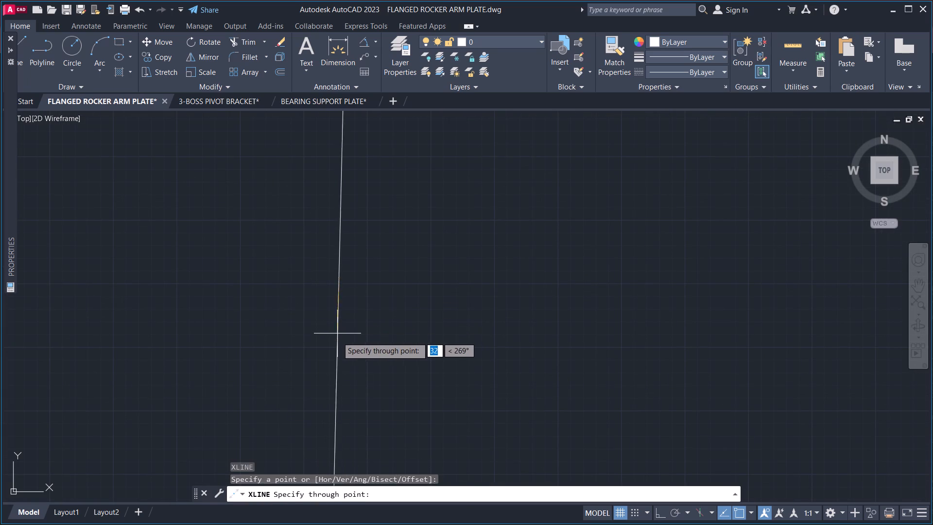
{"action": "left_click", "coordinate": [339, 393]}
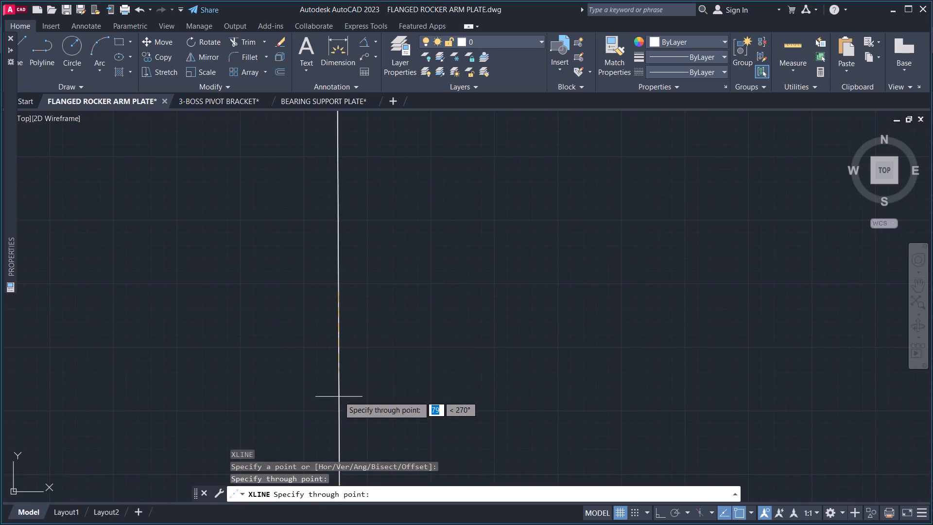
Add construction lines through the same root point, sweeping clockwise from the upper right to the steep lower right.
{"action": "left_click", "coordinate": [410, 256]}
{"action": "left_click", "coordinate": [411, 269]}
{"action": "left_click", "coordinate": [414, 290]}
{"action": "left_click", "coordinate": [408, 309]}
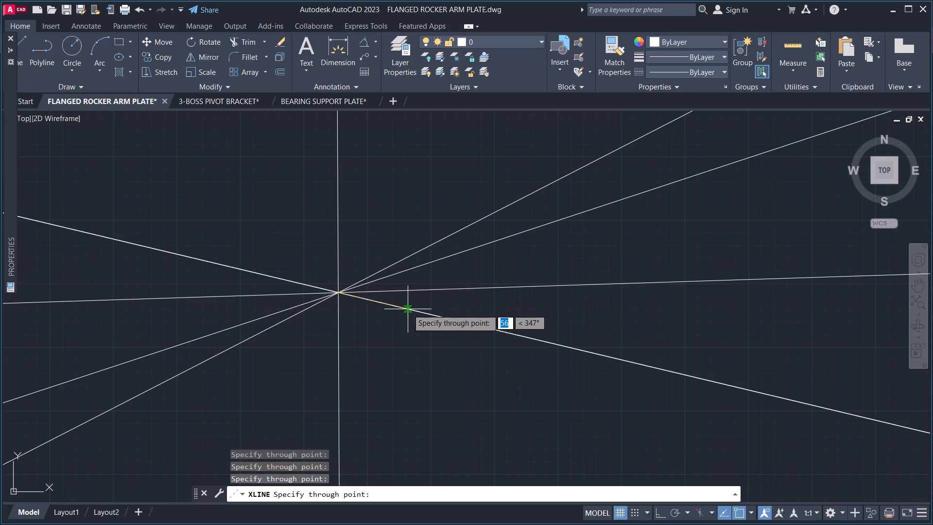
{"action": "left_click", "coordinate": [403, 321]}
{"action": "left_click", "coordinate": [397, 326]}
{"action": "left_click", "coordinate": [387, 337]}
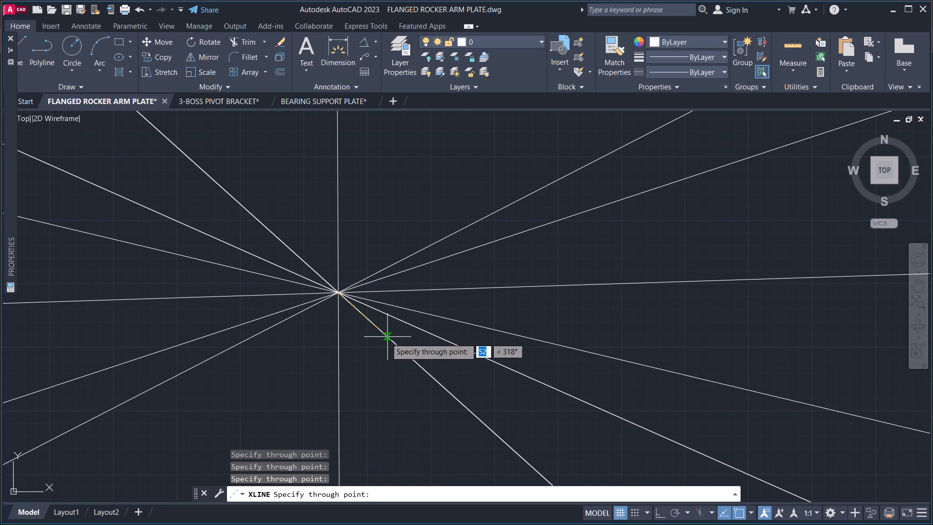
{"action": "left_click", "coordinate": [376, 343]}
{"action": "left_click", "coordinate": [360, 342]}
{"action": "left_click", "coordinate": [353, 342]}
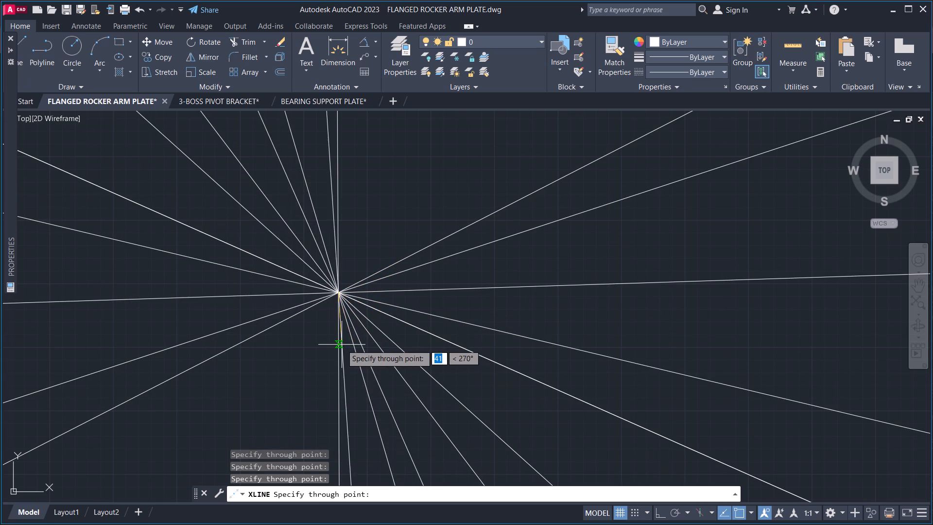
Continue the construction-line fan clockwise below and beside the root point, from nearly vertical to about 167°.
{"action": "left_click", "coordinate": [342, 345]}
{"action": "left_click", "coordinate": [324, 346]}
{"action": "left_click", "coordinate": [315, 338]}
{"action": "left_click", "coordinate": [305, 333]}
{"action": "left_click", "coordinate": [300, 327]}
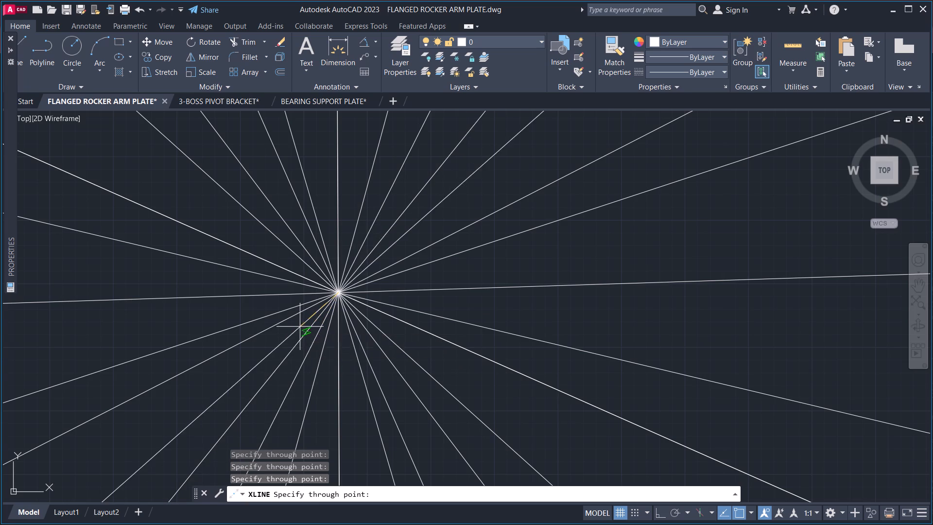
{"action": "left_click", "coordinate": [293, 320]}
{"action": "left_click", "coordinate": [289, 308]}
{"action": "left_click", "coordinate": [287, 300]}
{"action": "left_click", "coordinate": [287, 280]}
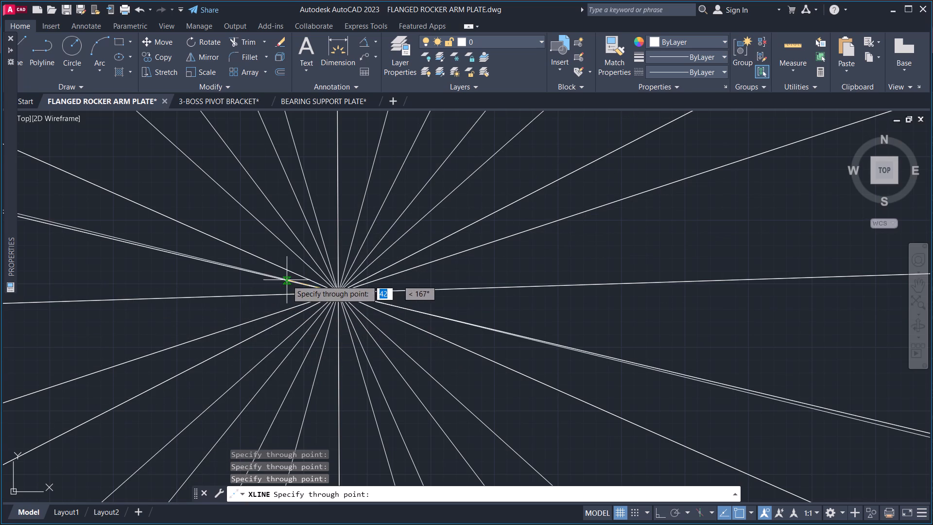
Continue the construction-line fan clockwise over the top of the root point, from the upper left to about 27°.
{"action": "left_click", "coordinate": [287, 272]}
{"action": "left_click", "coordinate": [295, 259]}
{"action": "left_click", "coordinate": [305, 245]}
{"action": "left_click", "coordinate": [315, 237]}
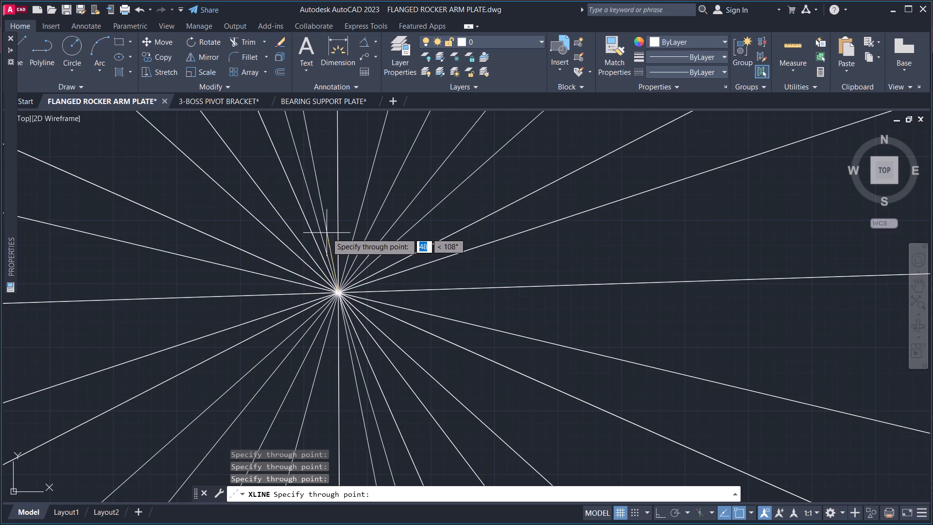
{"action": "left_click", "coordinate": [334, 227]}
{"action": "left_click", "coordinate": [353, 220]}
{"action": "left_click", "coordinate": [377, 243]}
{"action": "left_click", "coordinate": [384, 269]}
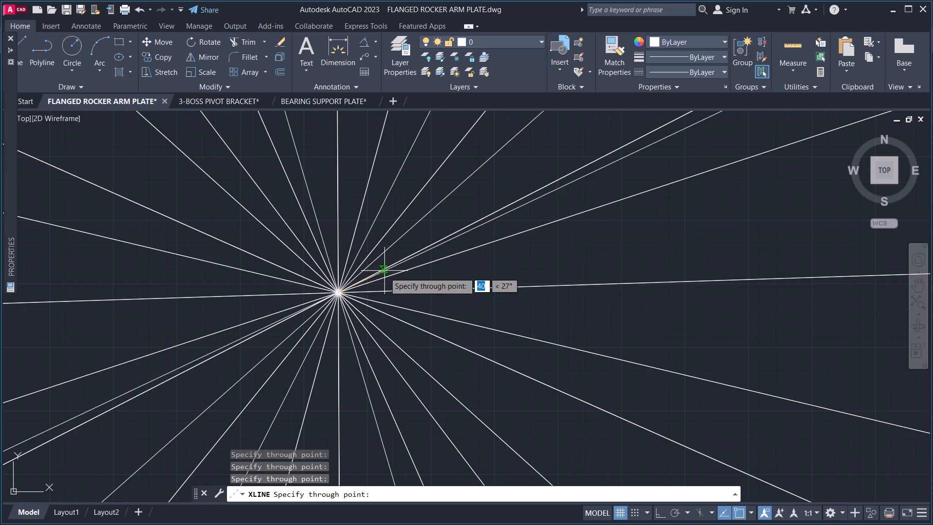
Add a second pass of construction lines around the fan's lower half, from the lower right to about 203°.
{"action": "left_click", "coordinate": [384, 309]}
{"action": "left_click", "coordinate": [380, 339]}
{"action": "left_click", "coordinate": [394, 329]}
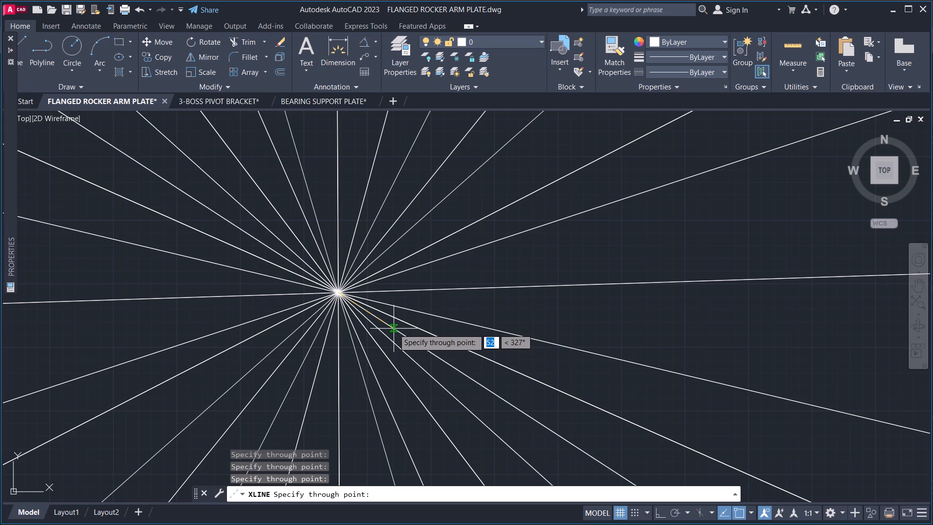
{"action": "left_click", "coordinate": [350, 342]}
{"action": "left_click", "coordinate": [337, 350]}
{"action": "left_click", "coordinate": [327, 353]}
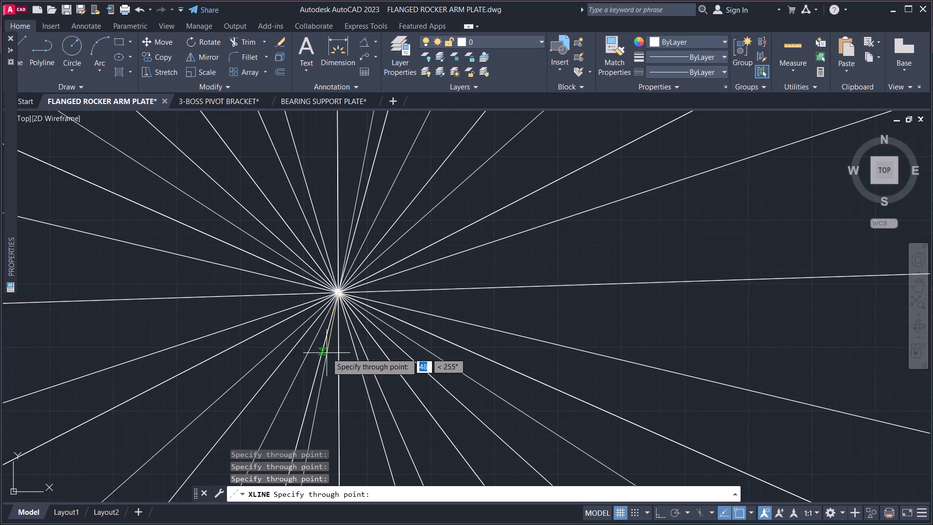
{"action": "left_click", "coordinate": [288, 350]}
{"action": "left_click", "coordinate": [268, 343]}
{"action": "left_click", "coordinate": [257, 328]}
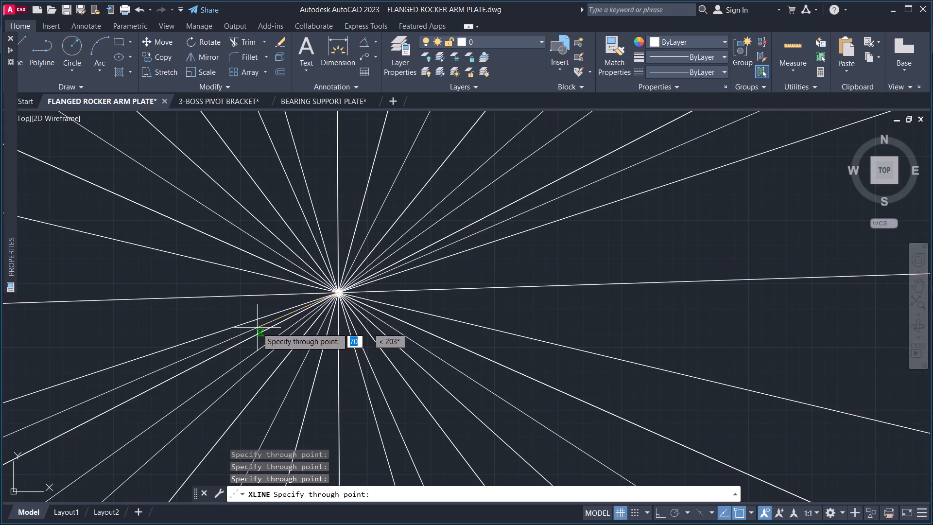
Fill the fan's left side with construction lines, from just below horizontal up through about 146° toward the upper left.
{"action": "left_click", "coordinate": [252, 315]}
{"action": "left_click", "coordinate": [244, 295]}
{"action": "left_click", "coordinate": [237, 311]}
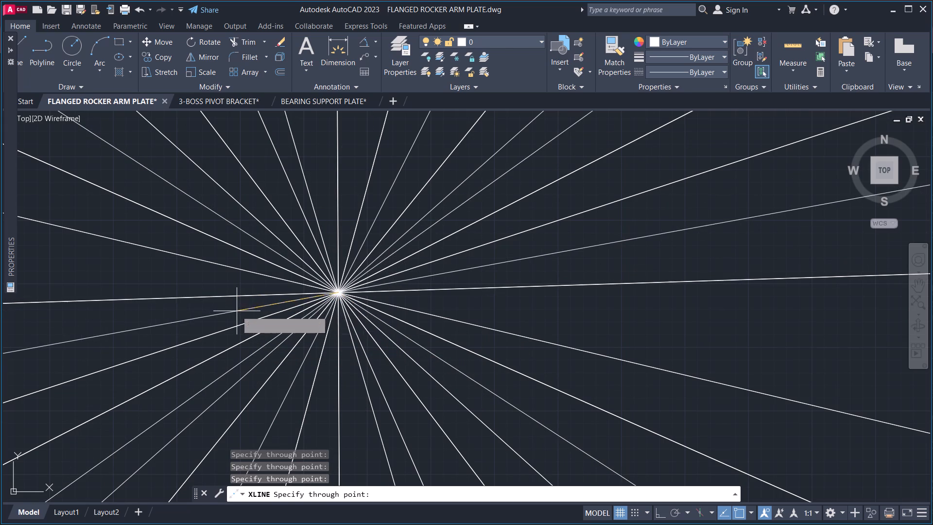
{"action": "left_click", "coordinate": [245, 285]}
{"action": "left_click", "coordinate": [236, 302]}
{"action": "left_click", "coordinate": [229, 286]}
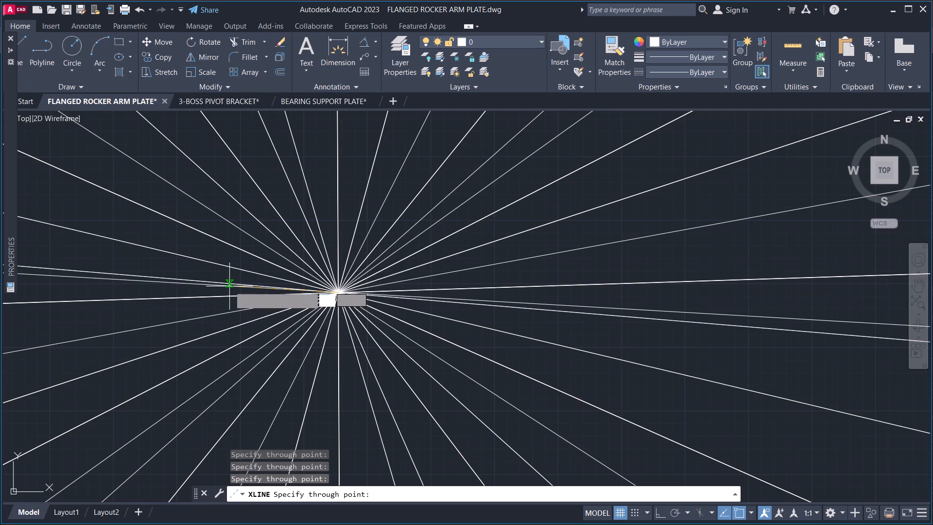
{"action": "left_click", "coordinate": [220, 292]}
{"action": "left_click", "coordinate": [225, 276]}
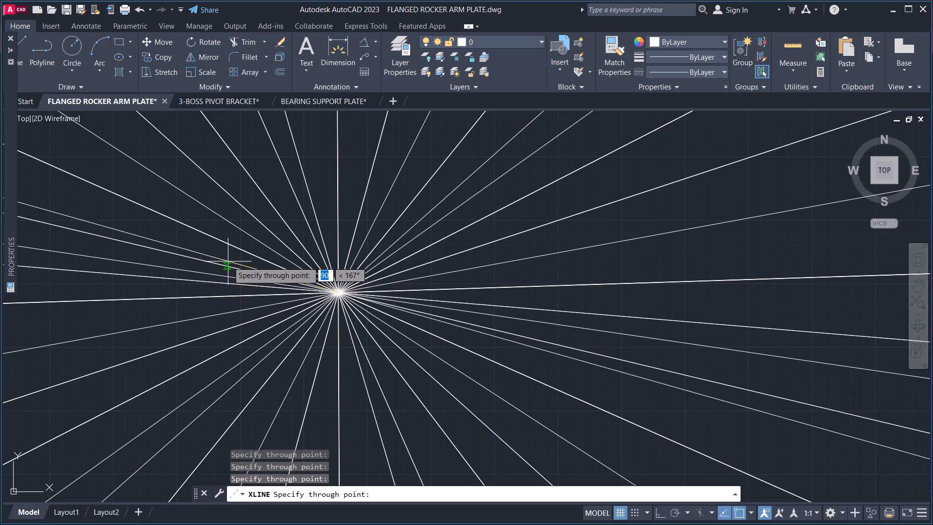
{"action": "left_click", "coordinate": [228, 262]}
{"action": "left_click", "coordinate": [232, 255]}
{"action": "left_click", "coordinate": [241, 247]}
{"action": "left_click", "coordinate": [252, 235]}
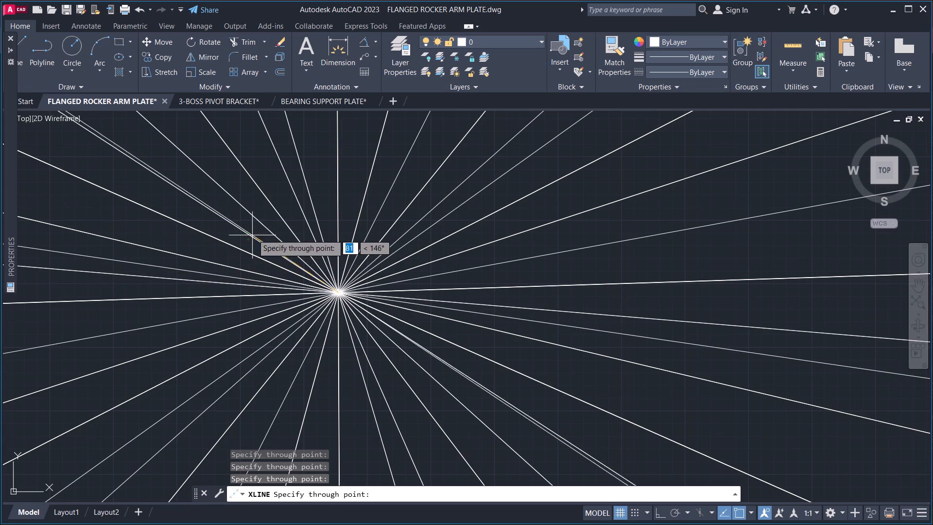
{"action": "left_click", "coordinate": [261, 228]}
{"action": "left_click", "coordinate": [297, 229]}
Add denser construction lines in the fan's upper-left sector, out to about 145°.
{"action": "scroll", "coordinate": [268, 230], "scroll_direction": "up", "scroll_amount": 3}
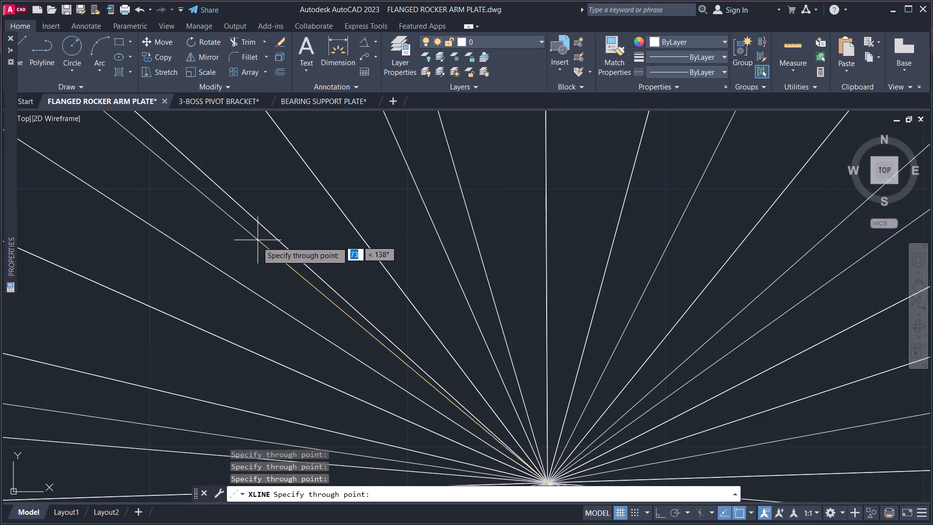
{"action": "left_click", "coordinate": [257, 242]}
{"action": "left_click", "coordinate": [280, 225]}
{"action": "left_click", "coordinate": [252, 249]}
{"action": "left_click", "coordinate": [293, 207]}
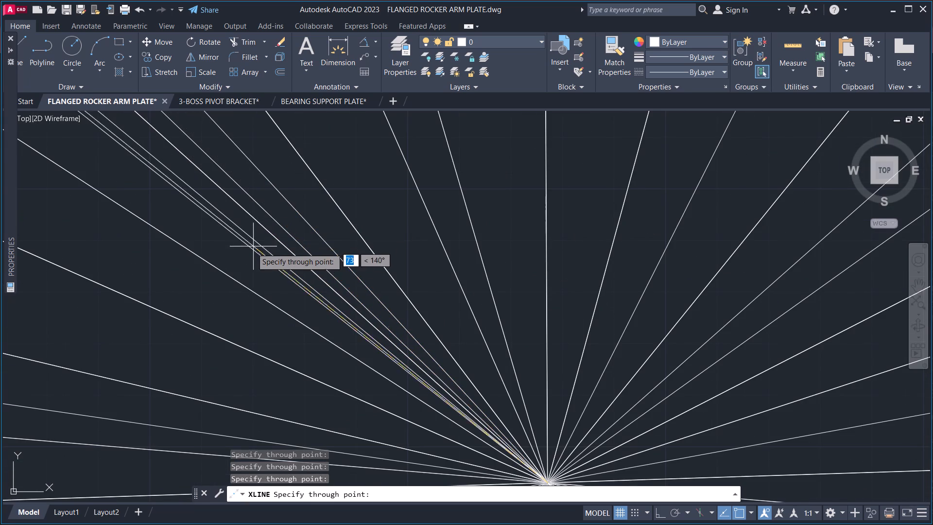
{"action": "left_click", "coordinate": [246, 255]}
{"action": "left_click", "coordinate": [289, 217]}
{"action": "left_click", "coordinate": [277, 231]}
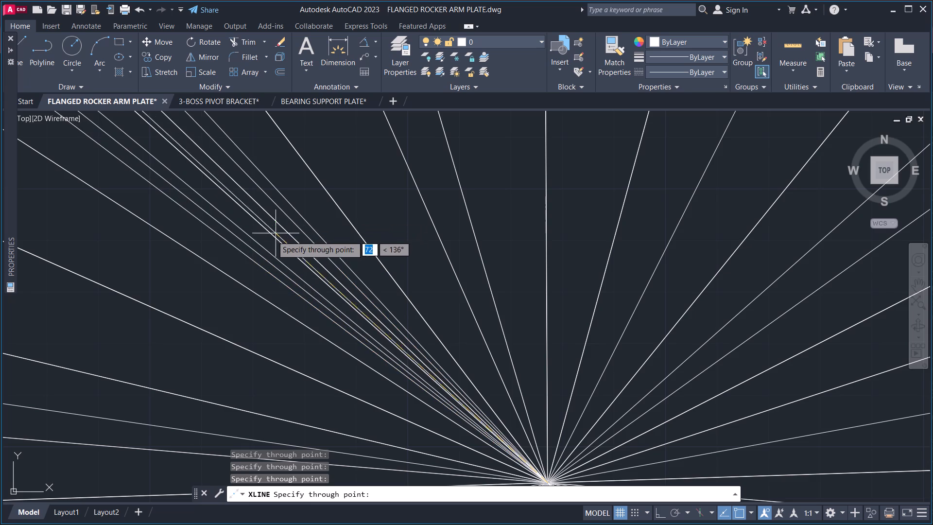
{"action": "left_click", "coordinate": [269, 241]}
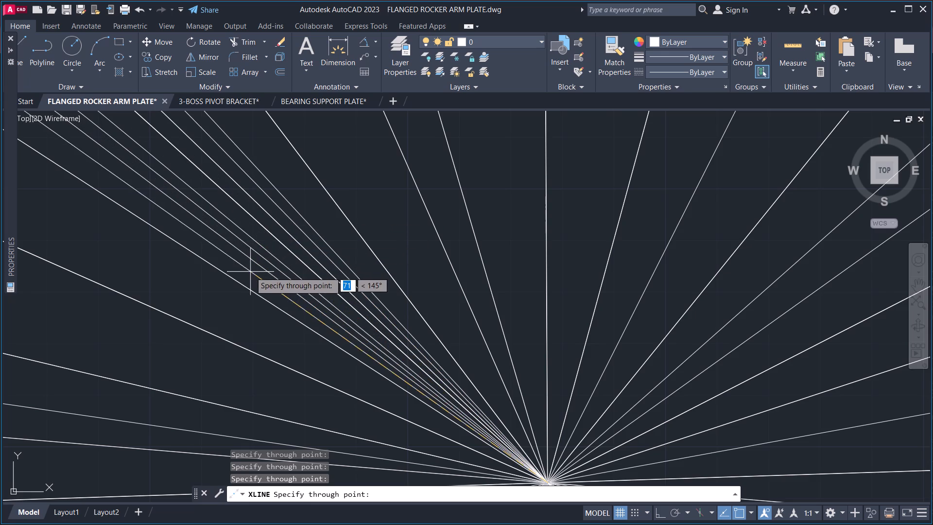
{"action": "left_click", "coordinate": [250, 272]}
Add closely spaced construction lines at about 130° in the fan's upper-left sector.
{"action": "left_click", "coordinate": [348, 263]}
{"action": "left_click", "coordinate": [360, 272]}
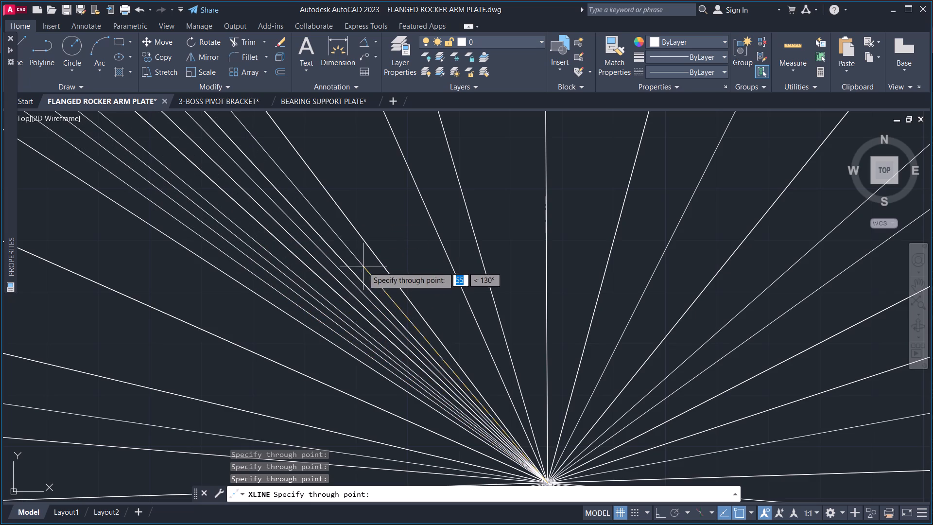
{"action": "left_click", "coordinate": [363, 266]}
{"action": "left_click", "coordinate": [361, 274]}
{"action": "left_click", "coordinate": [369, 266]}
{"action": "left_click", "coordinate": [363, 274]}
{"action": "left_click", "coordinate": [373, 265]}
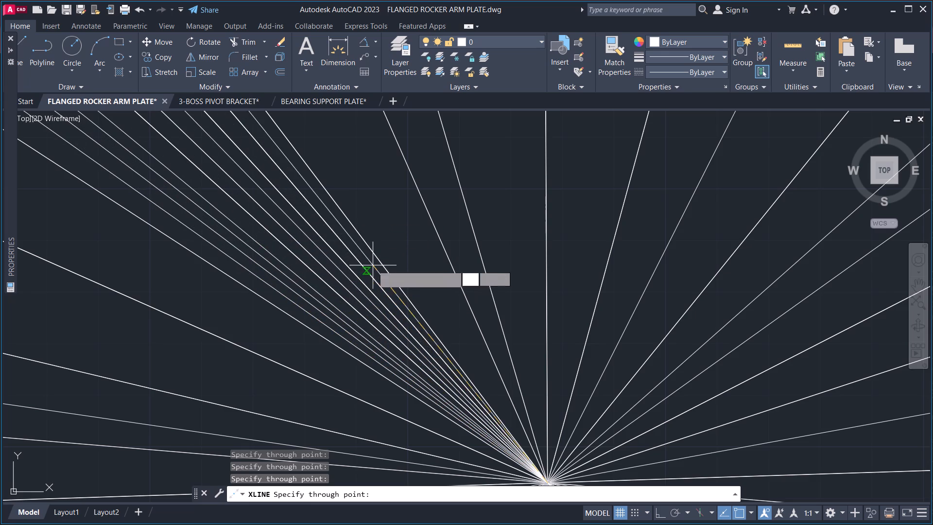
{"action": "left_click", "coordinate": [363, 276]}
{"action": "left_click", "coordinate": [364, 271]}
{"action": "left_click", "coordinate": [360, 276]}
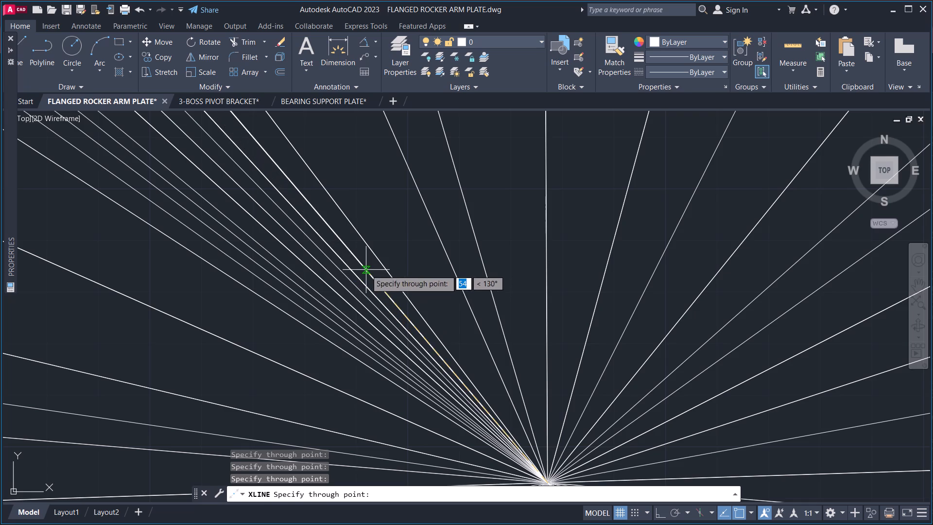
{"action": "left_click", "coordinate": [366, 270]}
Fill the gaps in the upper-left sector with construction lines between about 130° and 140°.
{"action": "scroll", "coordinate": [359, 280], "scroll_direction": "up", "scroll_amount": 3}
{"action": "left_click", "coordinate": [364, 270]}
{"action": "left_click", "coordinate": [376, 264]}
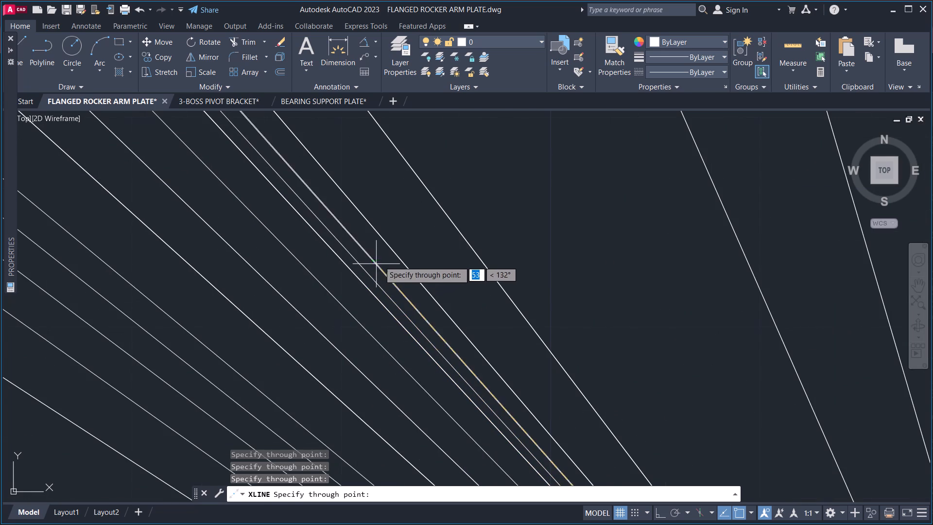
{"action": "left_click", "coordinate": [382, 258]}
{"action": "left_click", "coordinate": [361, 288]}
{"action": "left_click", "coordinate": [353, 295]}
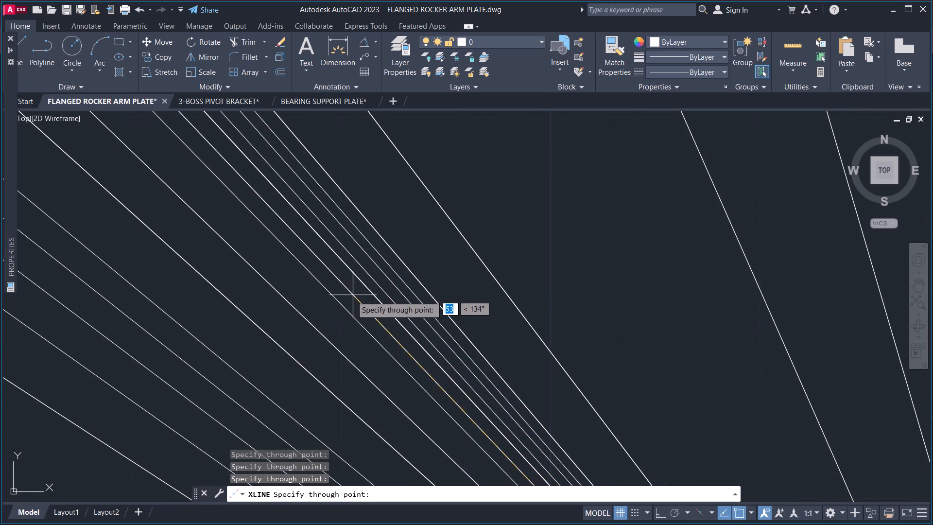
{"action": "left_click", "coordinate": [346, 303]}
{"action": "left_click", "coordinate": [331, 316]}
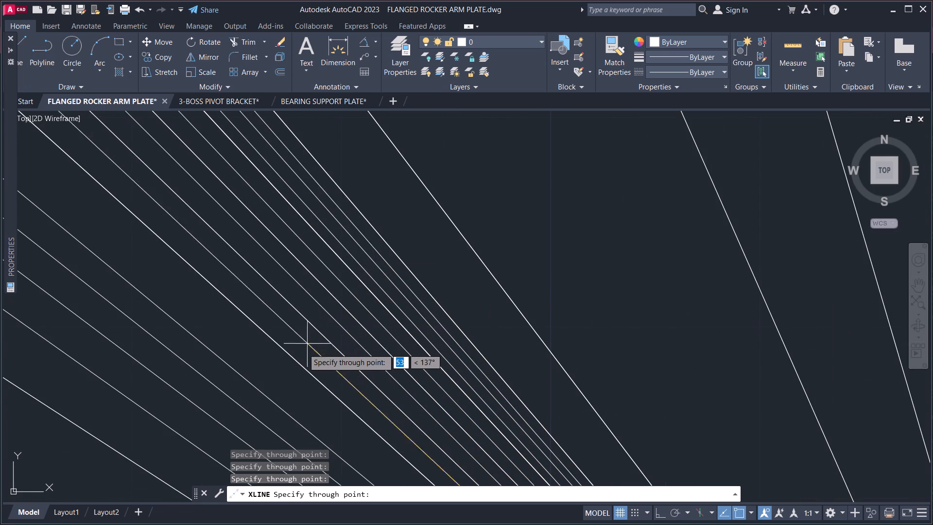
{"action": "left_click", "coordinate": [303, 349]}
{"action": "left_click", "coordinate": [269, 364]}
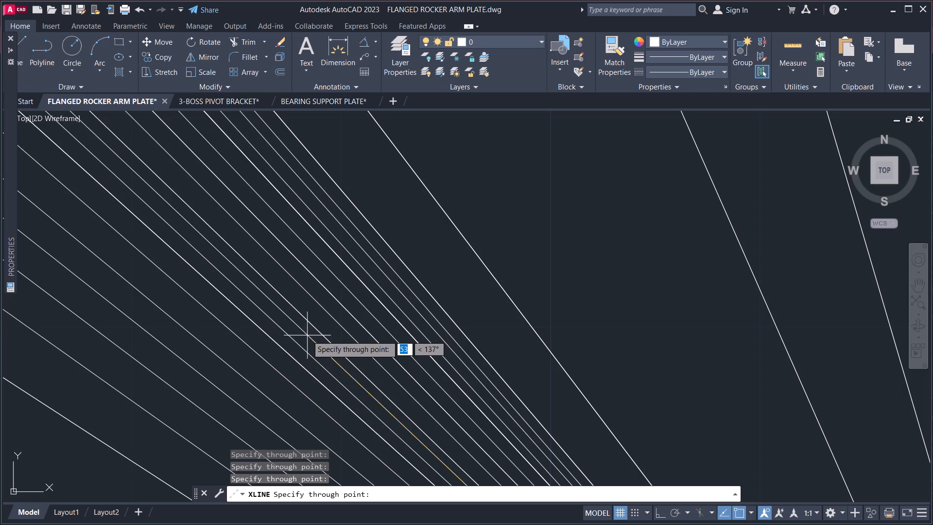
{"action": "left_click", "coordinate": [307, 335]}
{"action": "left_click", "coordinate": [256, 367]}
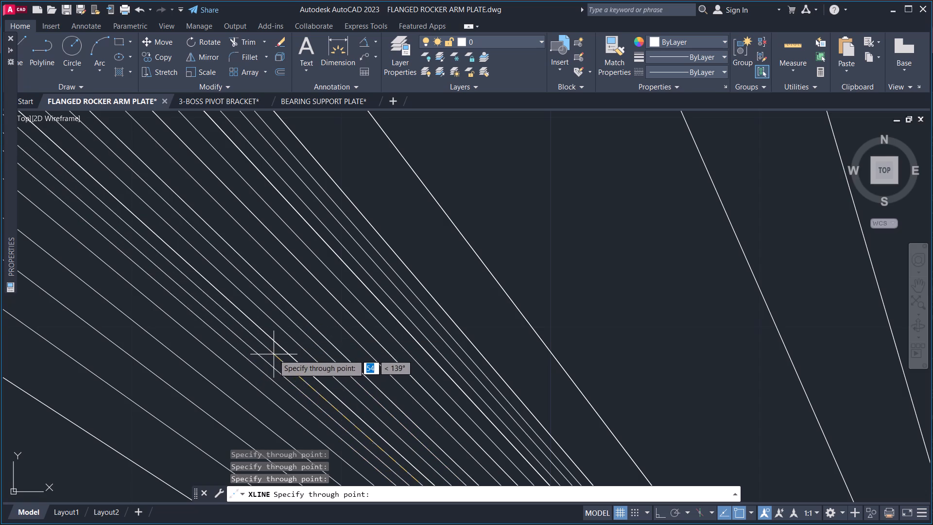
{"action": "left_click", "coordinate": [274, 354]}
{"action": "left_click", "coordinate": [256, 373]}
Add more construction lines through the root point in the gaps at about 140° to 141°.
{"action": "middle_click_drag", "start_coordinate": [237, 367], "coordinate": [305, 318]}
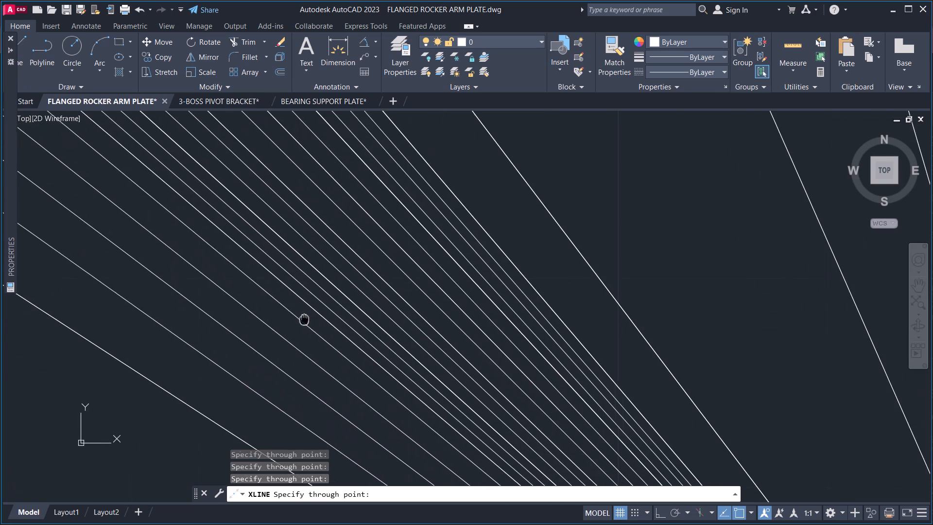
{"action": "middle_click_drag", "start_coordinate": [305, 318], "coordinate": [306, 318]}
{"action": "left_click", "coordinate": [313, 317]}
{"action": "left_click", "coordinate": [301, 332]}
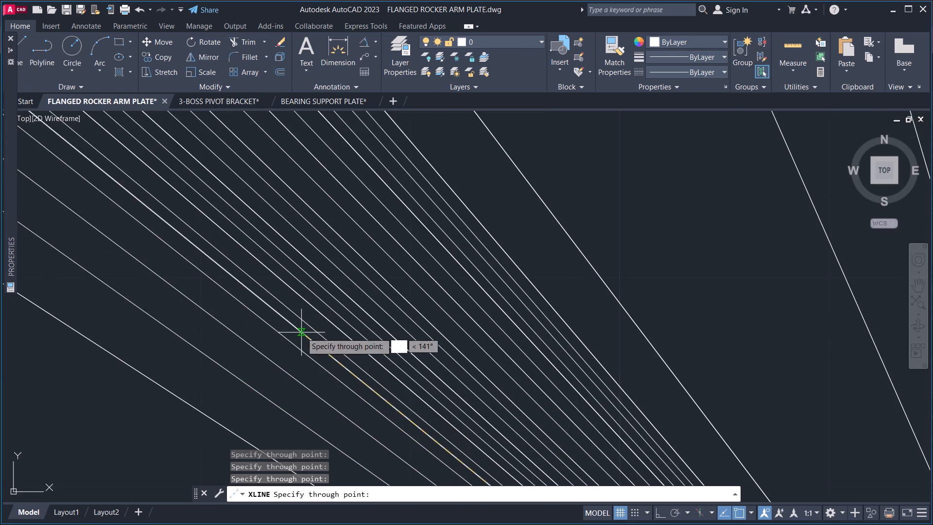
{"action": "left_click", "coordinate": [280, 352]}
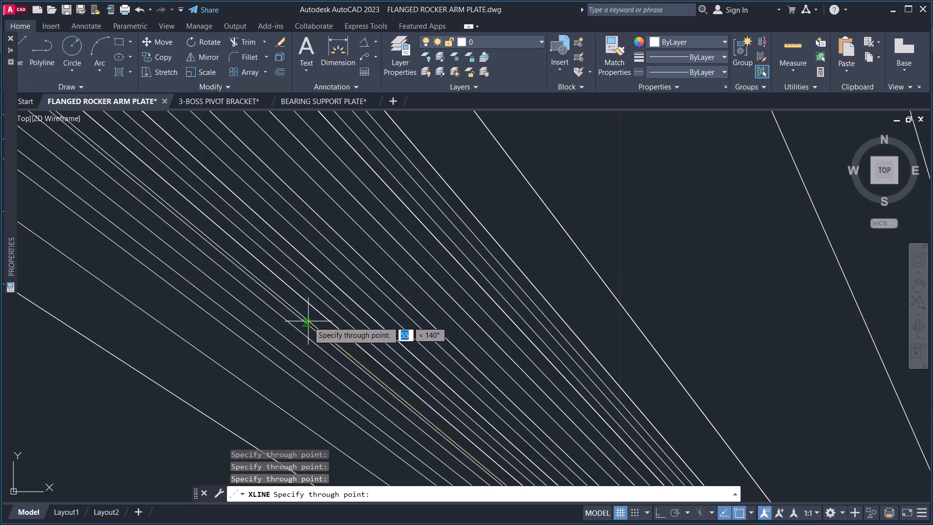
{"action": "left_click", "coordinate": [309, 321]}
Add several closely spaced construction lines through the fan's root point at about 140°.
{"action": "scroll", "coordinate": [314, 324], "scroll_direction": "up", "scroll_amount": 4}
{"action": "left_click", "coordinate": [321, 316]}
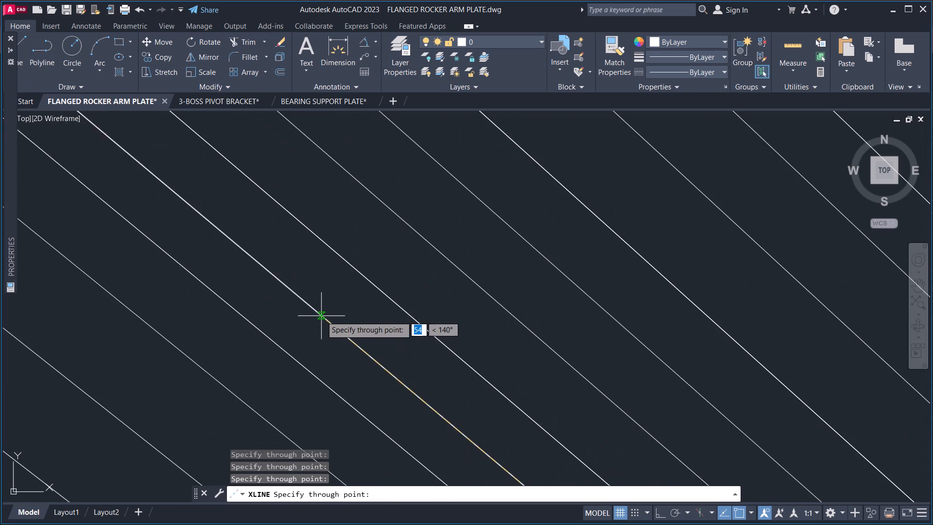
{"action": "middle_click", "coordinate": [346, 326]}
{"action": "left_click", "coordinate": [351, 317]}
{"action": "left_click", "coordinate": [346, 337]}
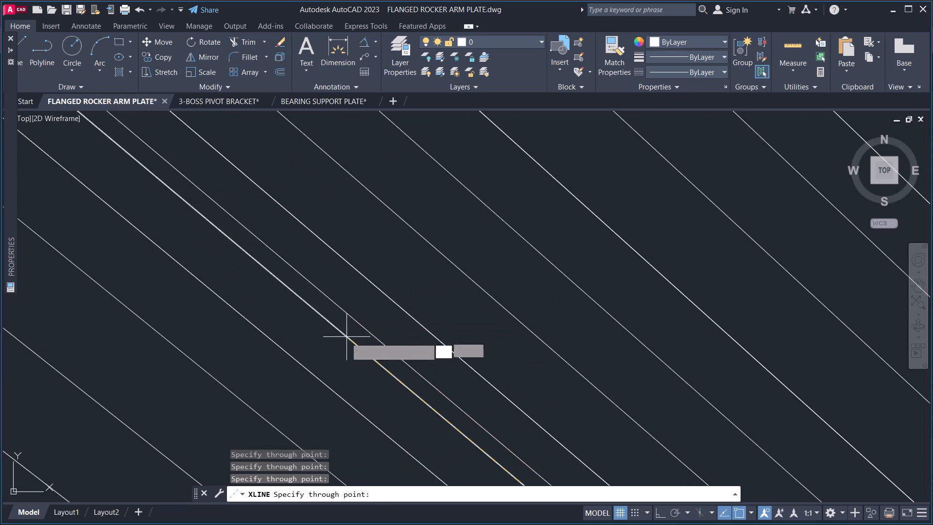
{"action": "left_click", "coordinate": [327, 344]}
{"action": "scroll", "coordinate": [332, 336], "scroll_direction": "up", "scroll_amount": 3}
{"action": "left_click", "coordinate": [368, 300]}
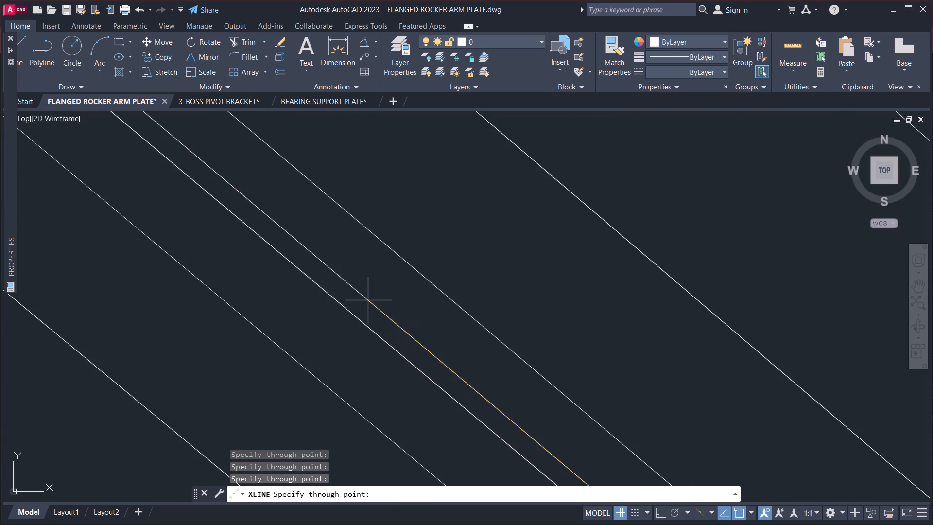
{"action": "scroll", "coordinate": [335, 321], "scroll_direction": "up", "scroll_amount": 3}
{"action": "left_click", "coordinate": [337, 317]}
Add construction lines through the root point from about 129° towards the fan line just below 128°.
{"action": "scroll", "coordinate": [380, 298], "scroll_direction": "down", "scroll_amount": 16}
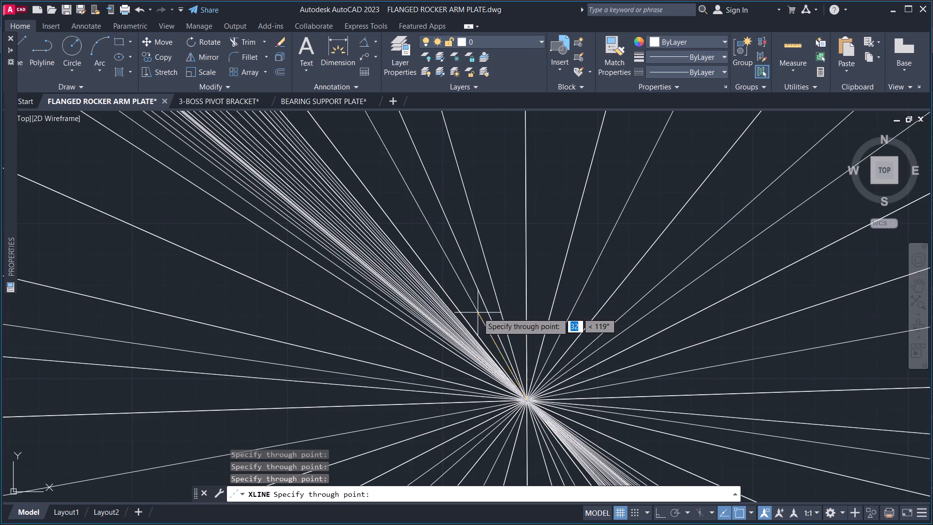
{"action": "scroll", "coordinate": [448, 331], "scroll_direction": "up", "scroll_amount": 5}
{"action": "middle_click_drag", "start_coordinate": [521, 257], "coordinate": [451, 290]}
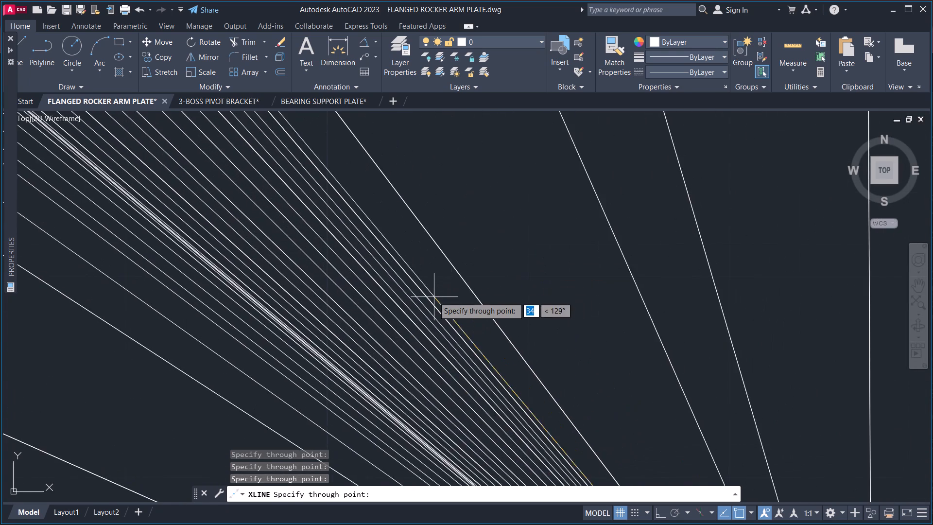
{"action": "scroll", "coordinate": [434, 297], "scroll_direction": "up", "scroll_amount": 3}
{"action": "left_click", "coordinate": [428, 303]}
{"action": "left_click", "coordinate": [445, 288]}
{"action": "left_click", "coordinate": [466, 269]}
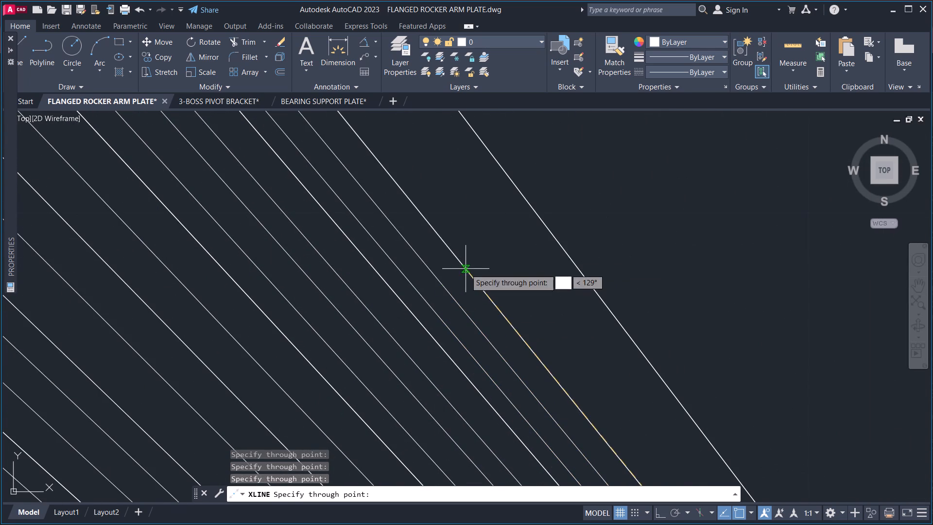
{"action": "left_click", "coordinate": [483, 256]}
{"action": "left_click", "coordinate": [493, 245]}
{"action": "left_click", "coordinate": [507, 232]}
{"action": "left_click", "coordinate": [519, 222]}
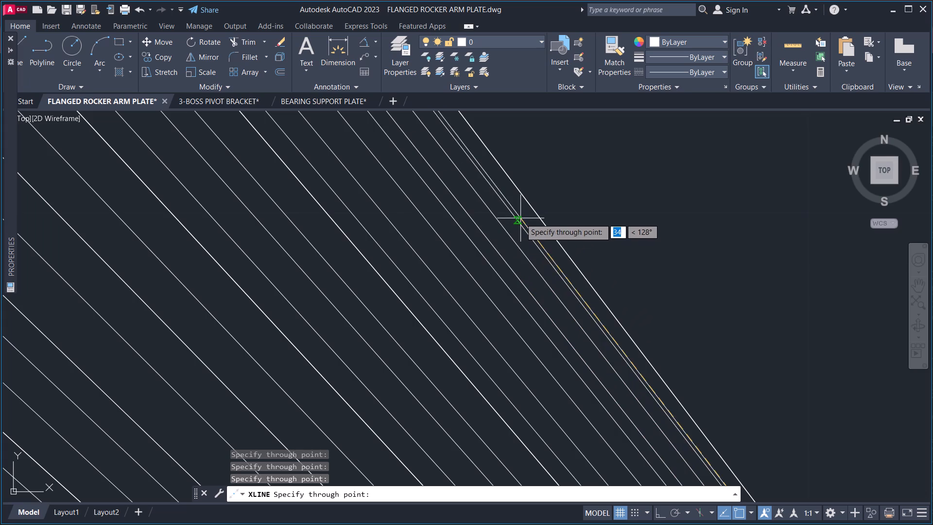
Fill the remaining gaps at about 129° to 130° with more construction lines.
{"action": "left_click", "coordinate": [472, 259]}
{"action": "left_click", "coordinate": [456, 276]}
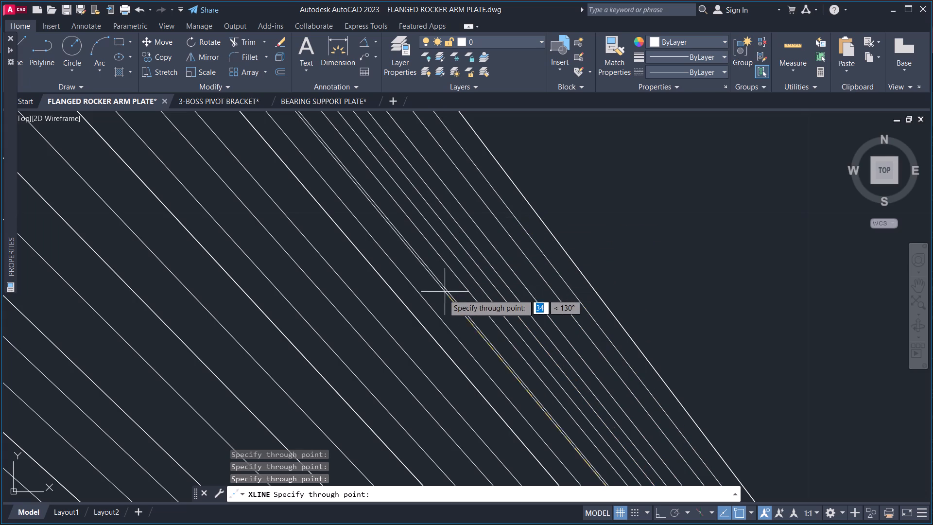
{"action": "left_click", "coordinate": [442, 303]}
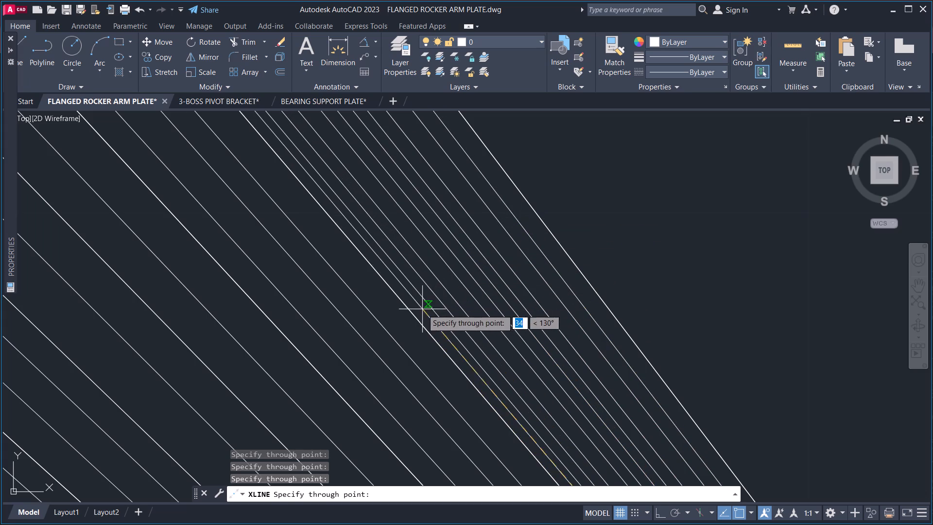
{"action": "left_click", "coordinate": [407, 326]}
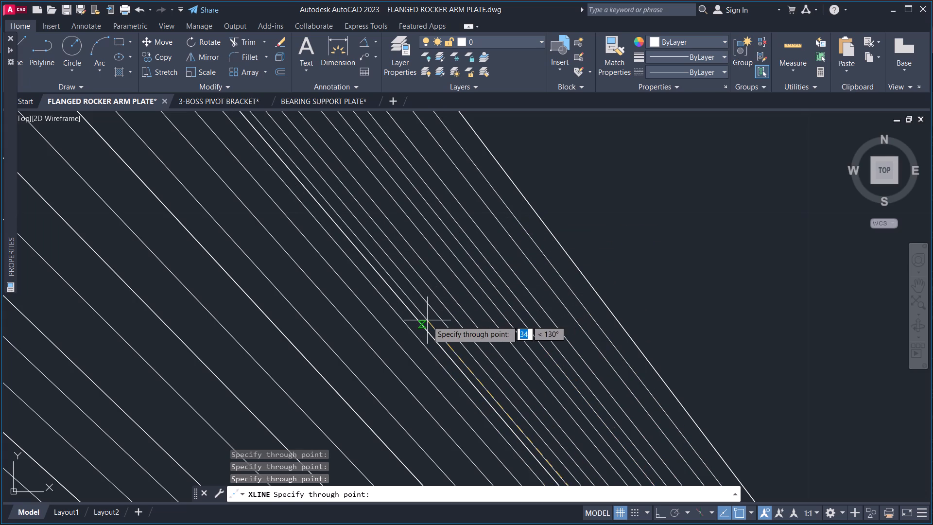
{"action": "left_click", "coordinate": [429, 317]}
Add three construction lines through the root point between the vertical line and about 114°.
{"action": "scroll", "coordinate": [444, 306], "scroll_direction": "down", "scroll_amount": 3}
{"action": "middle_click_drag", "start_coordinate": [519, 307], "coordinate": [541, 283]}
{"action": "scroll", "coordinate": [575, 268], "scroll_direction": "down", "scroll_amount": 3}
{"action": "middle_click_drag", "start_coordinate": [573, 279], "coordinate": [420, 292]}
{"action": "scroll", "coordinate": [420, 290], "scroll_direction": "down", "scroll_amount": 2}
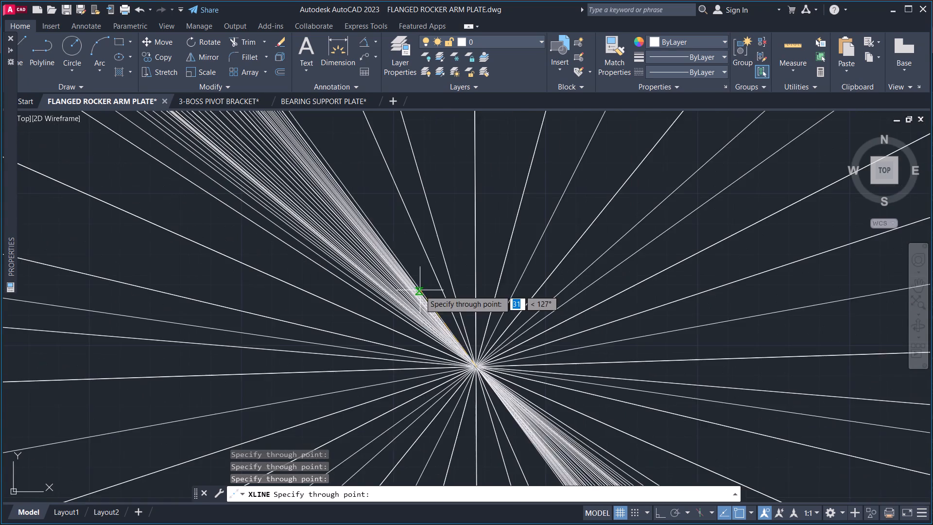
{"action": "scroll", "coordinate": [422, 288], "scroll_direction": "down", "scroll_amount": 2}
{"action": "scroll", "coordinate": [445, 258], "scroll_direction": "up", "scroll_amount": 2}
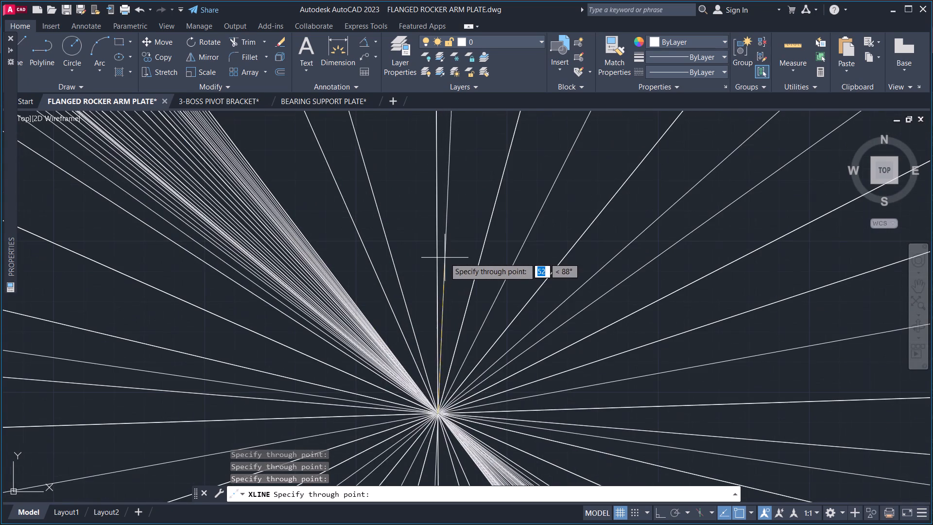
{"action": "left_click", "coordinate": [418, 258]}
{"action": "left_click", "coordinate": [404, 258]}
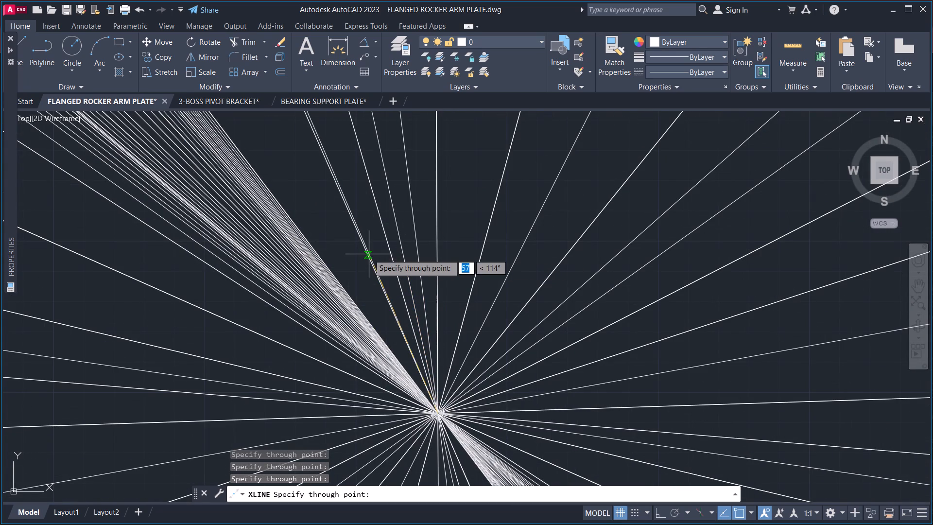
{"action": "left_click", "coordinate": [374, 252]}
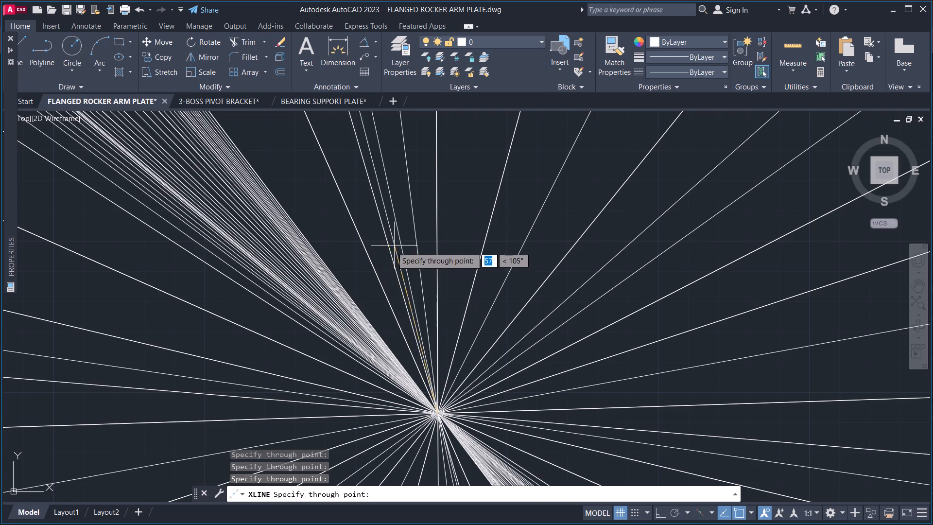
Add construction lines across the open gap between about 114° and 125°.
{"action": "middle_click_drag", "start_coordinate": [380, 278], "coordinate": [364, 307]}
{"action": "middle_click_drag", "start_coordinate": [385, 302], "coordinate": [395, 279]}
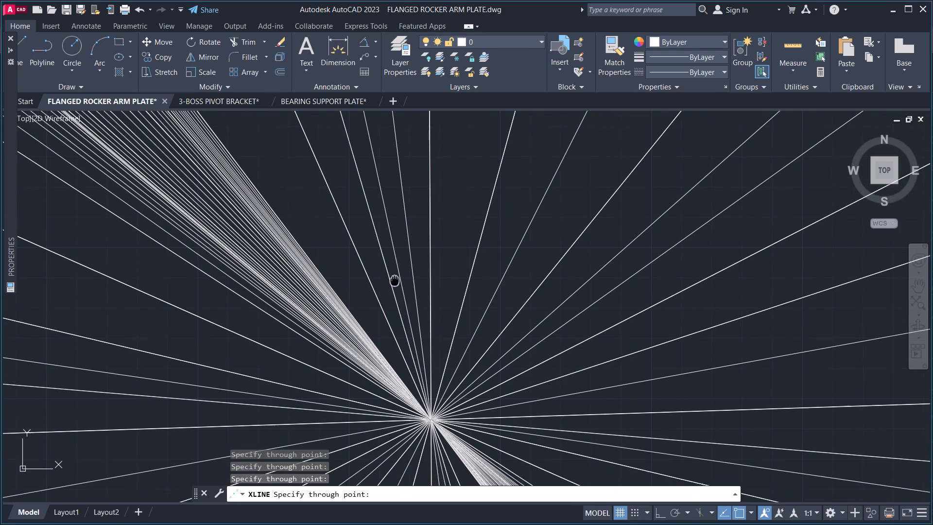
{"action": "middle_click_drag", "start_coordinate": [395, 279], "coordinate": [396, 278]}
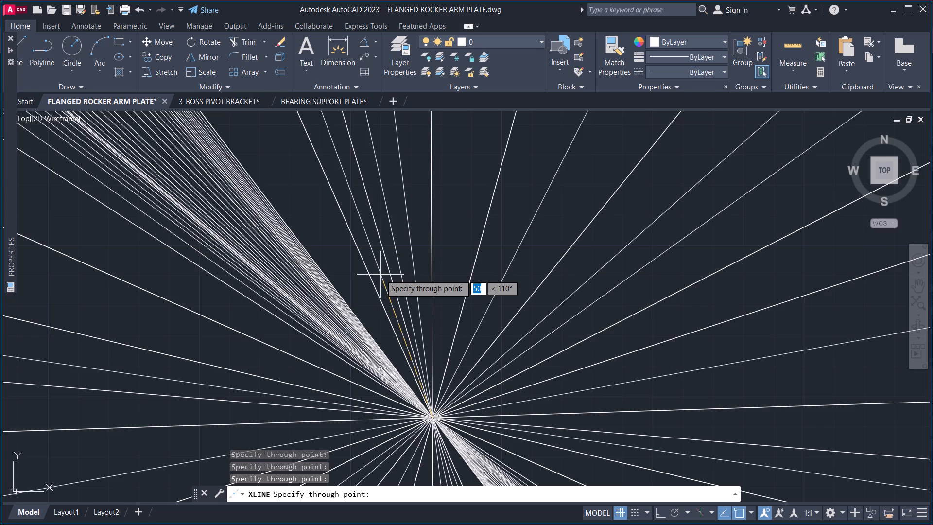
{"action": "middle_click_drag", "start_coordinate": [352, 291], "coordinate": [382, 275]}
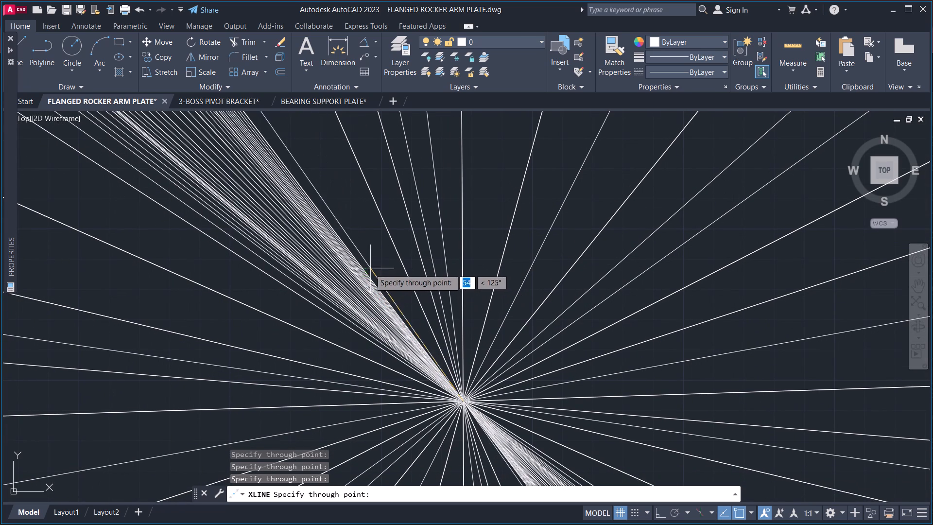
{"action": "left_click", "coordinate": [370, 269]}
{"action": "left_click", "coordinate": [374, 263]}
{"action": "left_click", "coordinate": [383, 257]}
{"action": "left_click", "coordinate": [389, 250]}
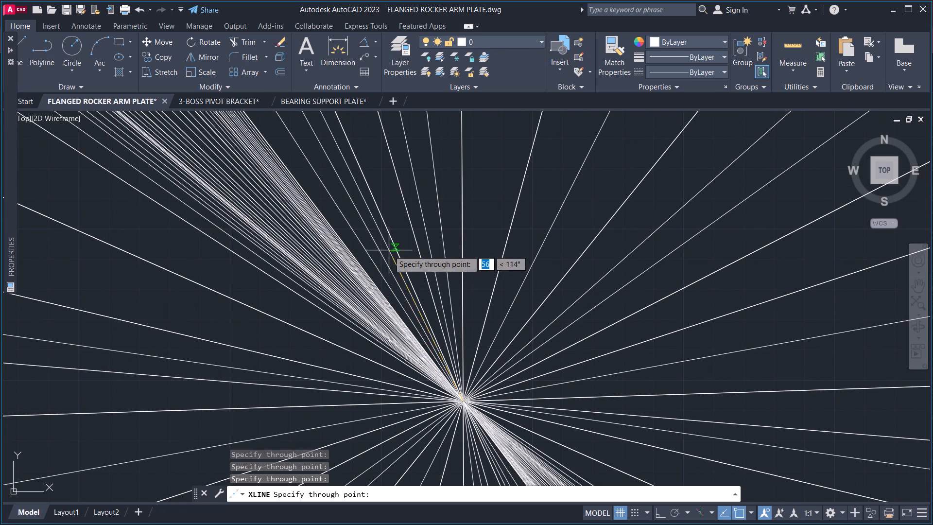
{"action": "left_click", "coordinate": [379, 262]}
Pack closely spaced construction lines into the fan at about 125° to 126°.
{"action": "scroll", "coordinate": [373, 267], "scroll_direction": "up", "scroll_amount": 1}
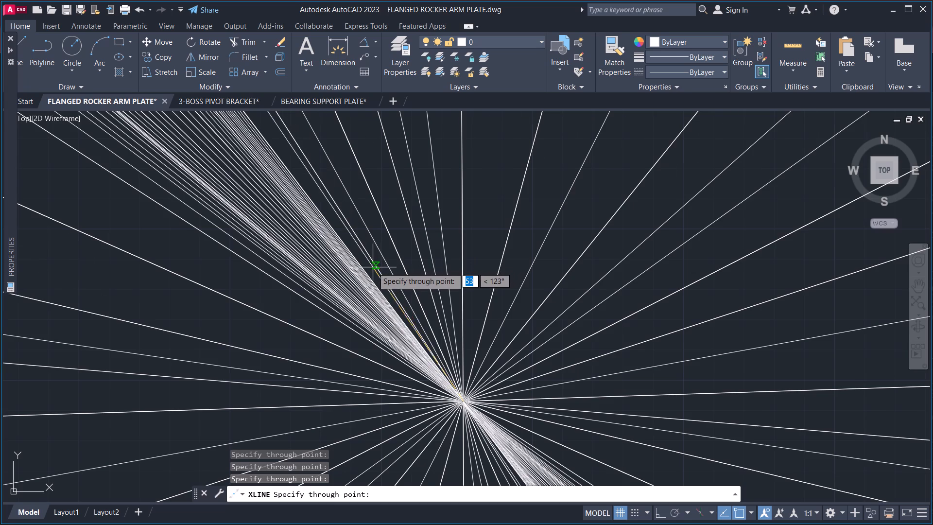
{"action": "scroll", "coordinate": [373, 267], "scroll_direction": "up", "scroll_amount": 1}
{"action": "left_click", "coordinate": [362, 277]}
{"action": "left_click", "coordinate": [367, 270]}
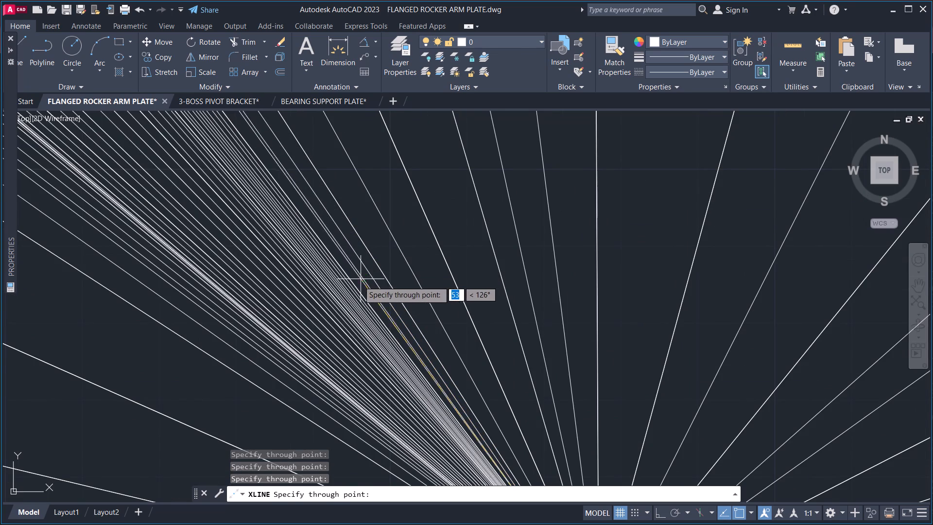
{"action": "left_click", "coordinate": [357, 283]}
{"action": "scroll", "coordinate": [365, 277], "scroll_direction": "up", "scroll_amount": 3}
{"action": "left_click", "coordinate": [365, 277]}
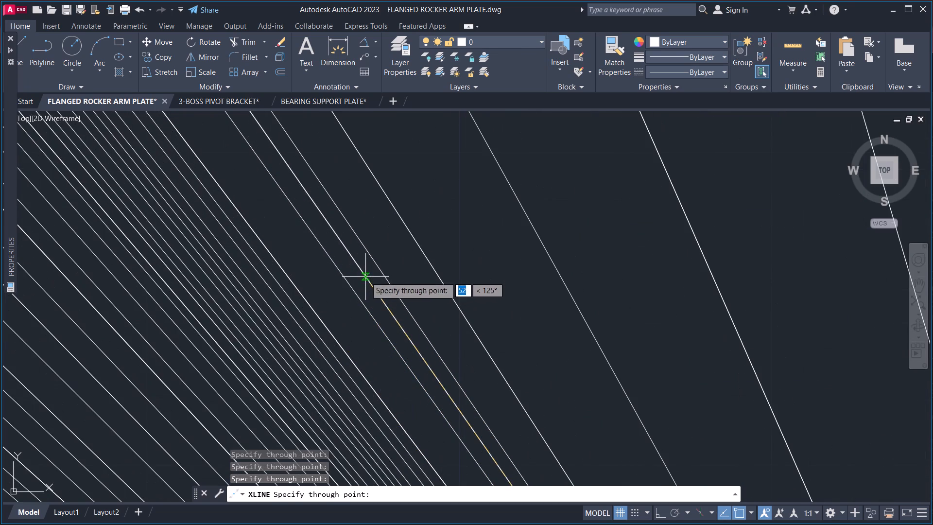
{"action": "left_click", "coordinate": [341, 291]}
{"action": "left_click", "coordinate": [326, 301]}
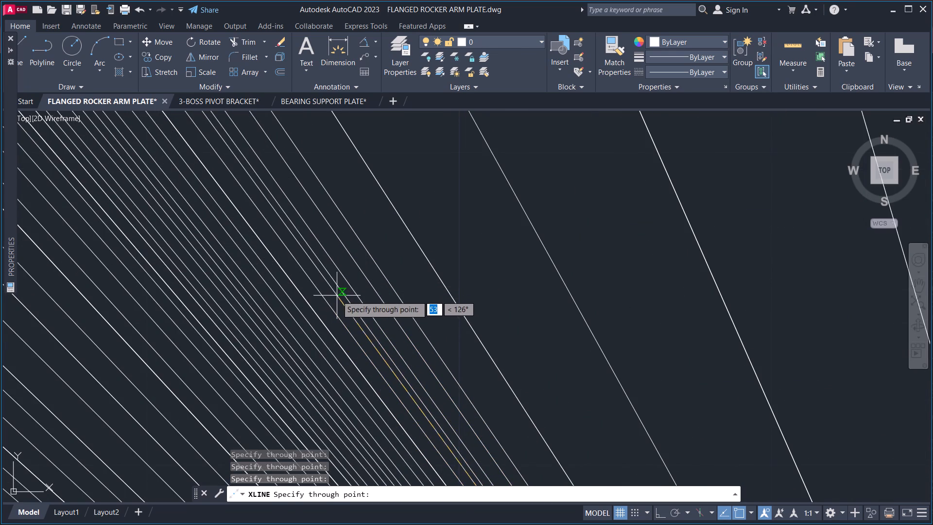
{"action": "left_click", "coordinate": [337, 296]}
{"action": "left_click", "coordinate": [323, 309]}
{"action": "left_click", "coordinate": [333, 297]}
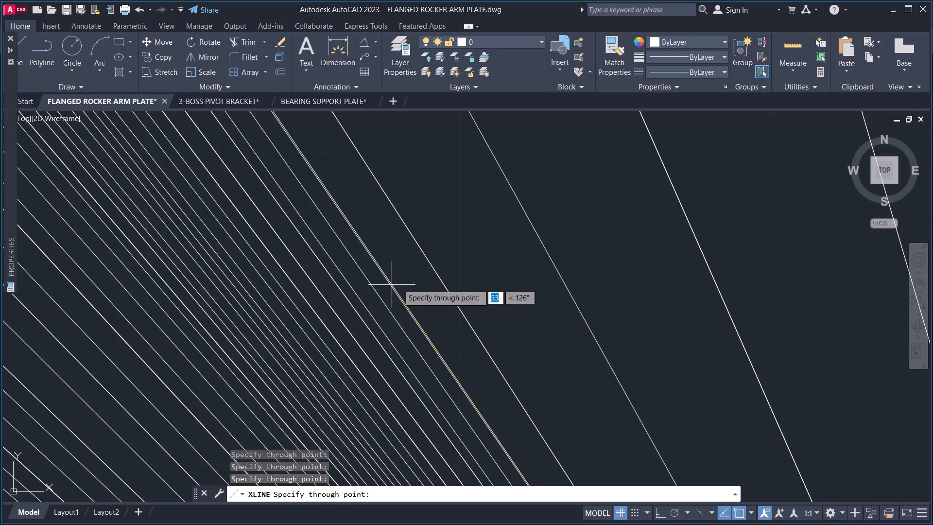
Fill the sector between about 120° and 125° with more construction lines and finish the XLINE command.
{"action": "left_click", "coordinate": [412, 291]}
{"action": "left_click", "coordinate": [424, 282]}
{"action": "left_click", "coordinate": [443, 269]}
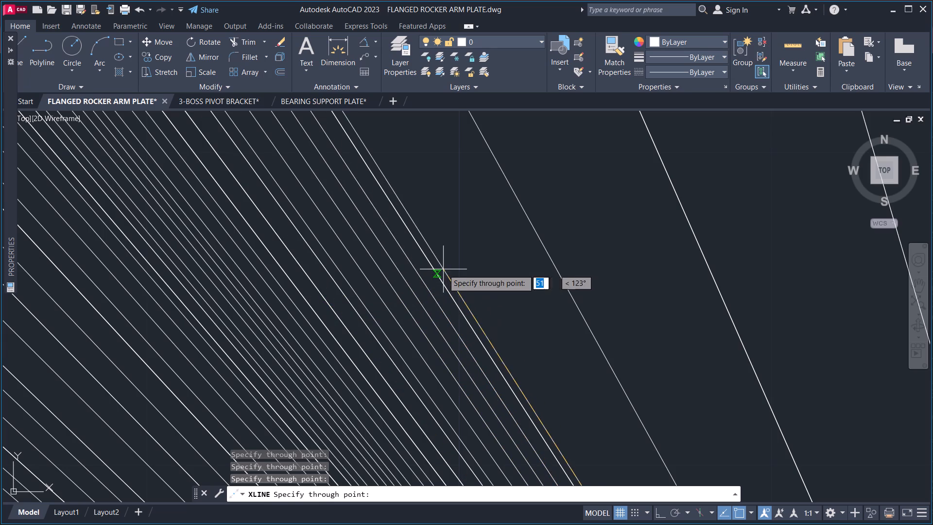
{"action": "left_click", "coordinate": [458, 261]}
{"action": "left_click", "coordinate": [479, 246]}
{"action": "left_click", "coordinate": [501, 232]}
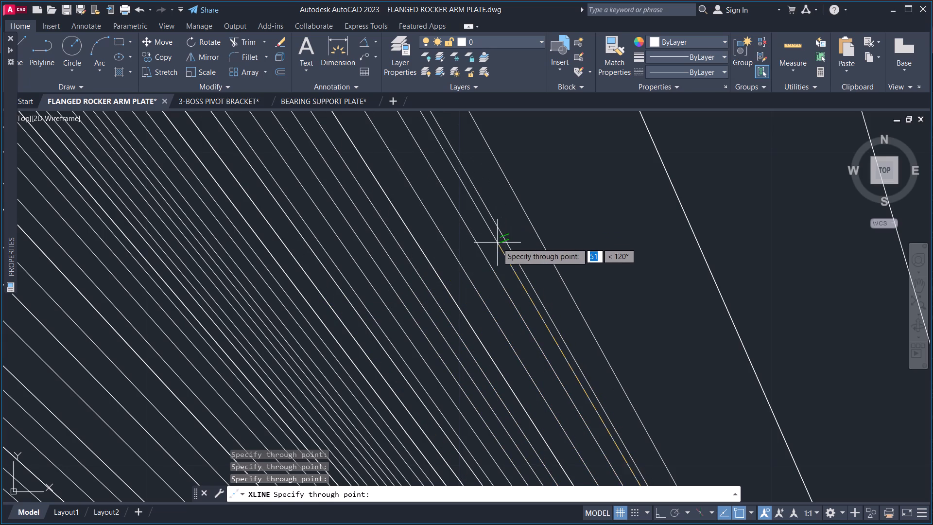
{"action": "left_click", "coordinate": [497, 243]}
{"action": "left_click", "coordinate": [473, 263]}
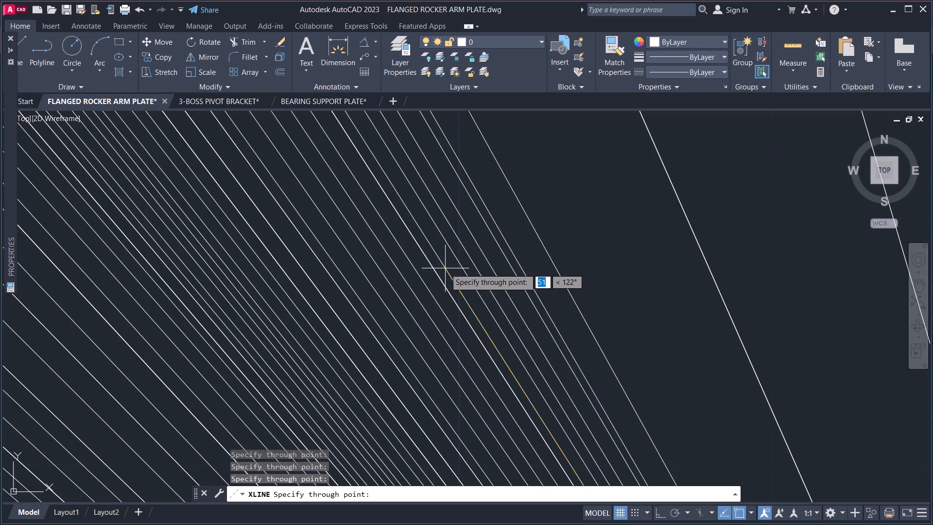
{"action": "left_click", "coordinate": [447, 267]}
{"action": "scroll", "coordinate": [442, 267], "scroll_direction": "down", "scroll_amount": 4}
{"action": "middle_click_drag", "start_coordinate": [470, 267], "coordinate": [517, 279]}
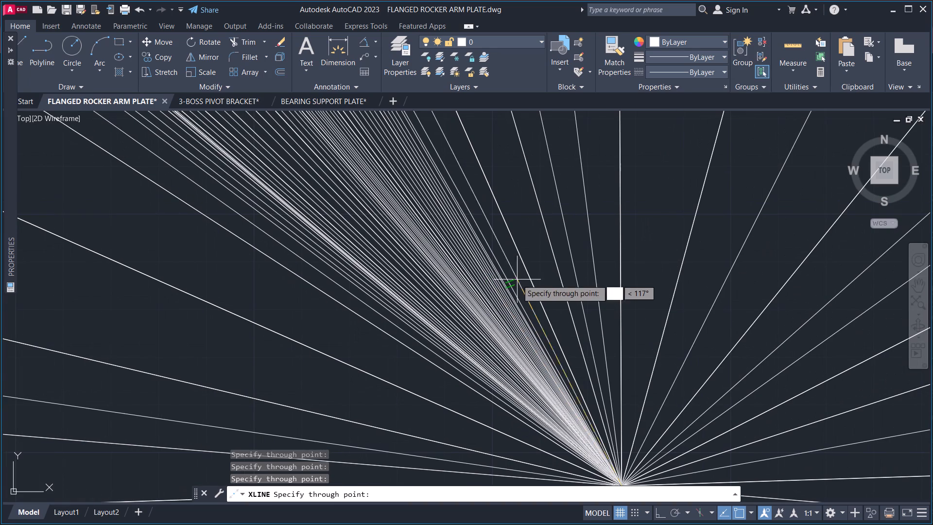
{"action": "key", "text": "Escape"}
Erase the entire construction-line fan, selecting all its lines with a window across the root point.
{"action": "scroll", "coordinate": [504, 297], "scroll_direction": "down", "scroll_amount": 3}
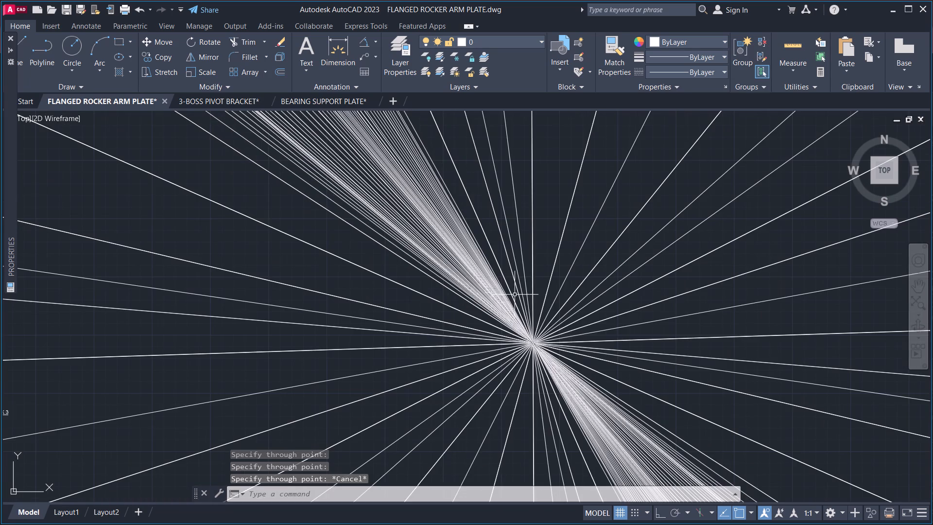
{"action": "middle_click", "coordinate": [536, 315]}
{"action": "left_click_drag", "start_coordinate": [595, 272], "coordinate": [590, 275]}
{"action": "left_click", "coordinate": [480, 359]}
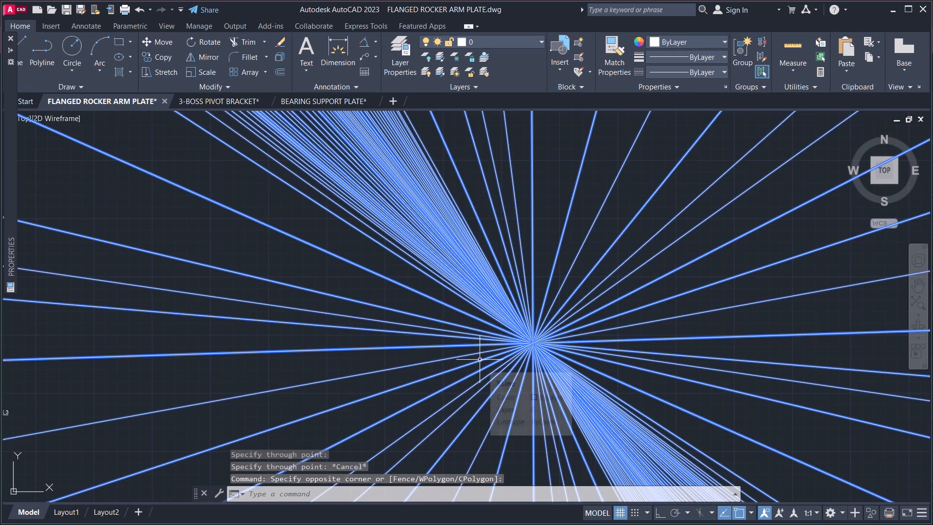
{"action": "key", "text": "Delete"}
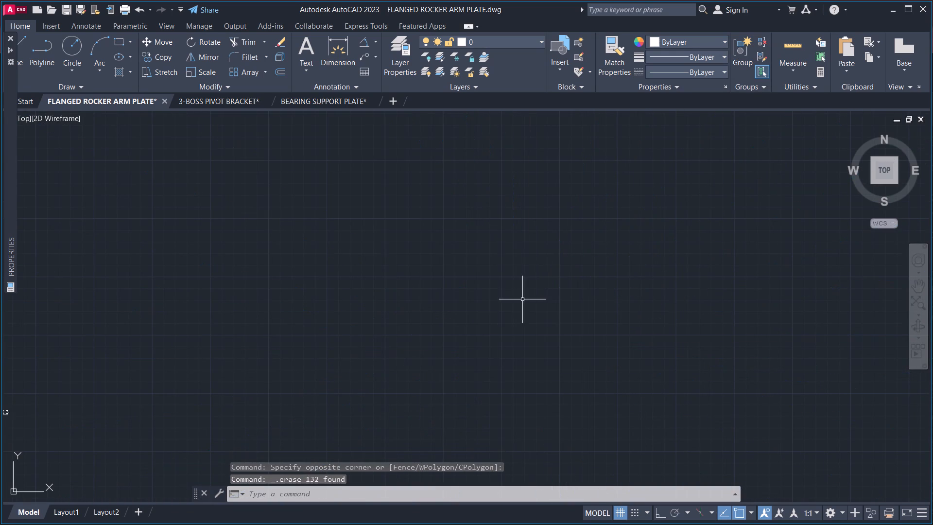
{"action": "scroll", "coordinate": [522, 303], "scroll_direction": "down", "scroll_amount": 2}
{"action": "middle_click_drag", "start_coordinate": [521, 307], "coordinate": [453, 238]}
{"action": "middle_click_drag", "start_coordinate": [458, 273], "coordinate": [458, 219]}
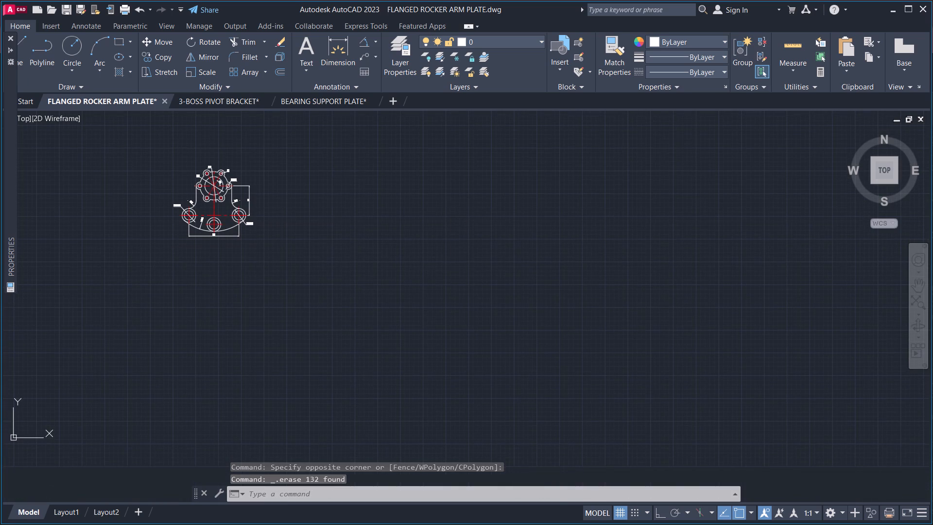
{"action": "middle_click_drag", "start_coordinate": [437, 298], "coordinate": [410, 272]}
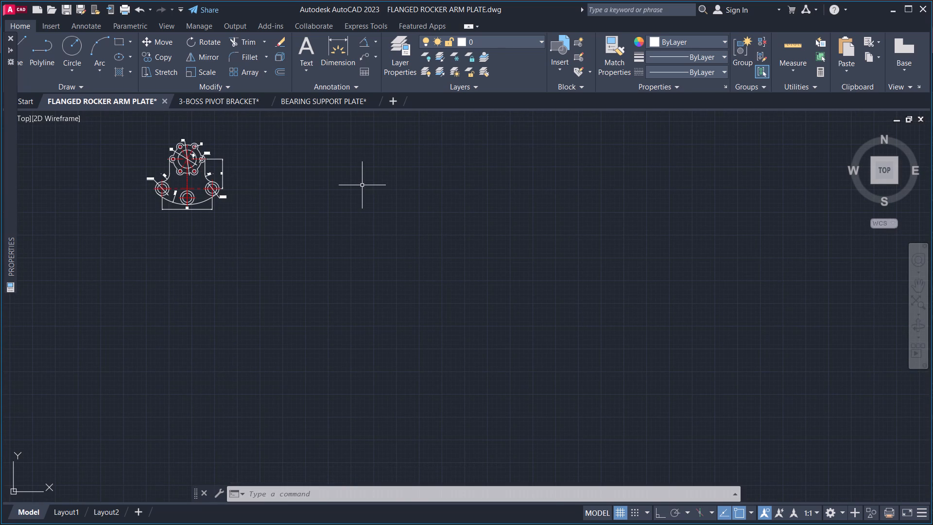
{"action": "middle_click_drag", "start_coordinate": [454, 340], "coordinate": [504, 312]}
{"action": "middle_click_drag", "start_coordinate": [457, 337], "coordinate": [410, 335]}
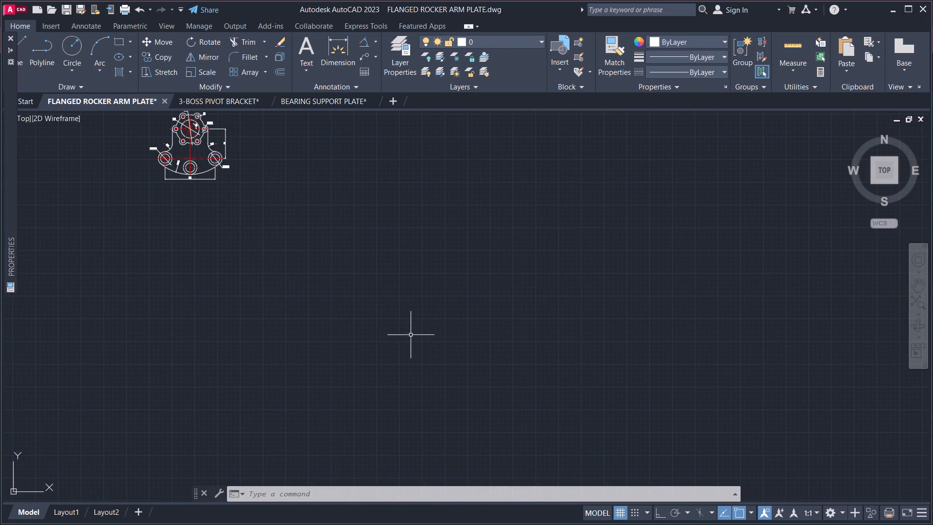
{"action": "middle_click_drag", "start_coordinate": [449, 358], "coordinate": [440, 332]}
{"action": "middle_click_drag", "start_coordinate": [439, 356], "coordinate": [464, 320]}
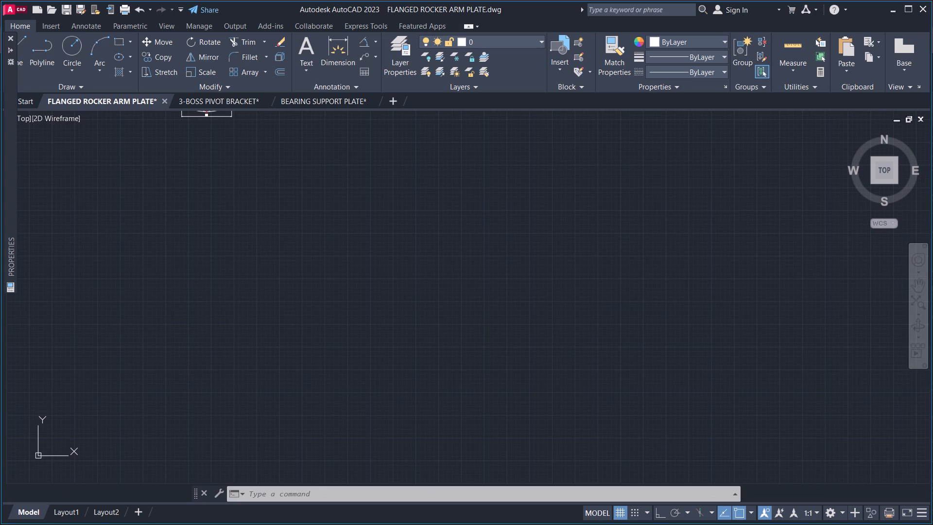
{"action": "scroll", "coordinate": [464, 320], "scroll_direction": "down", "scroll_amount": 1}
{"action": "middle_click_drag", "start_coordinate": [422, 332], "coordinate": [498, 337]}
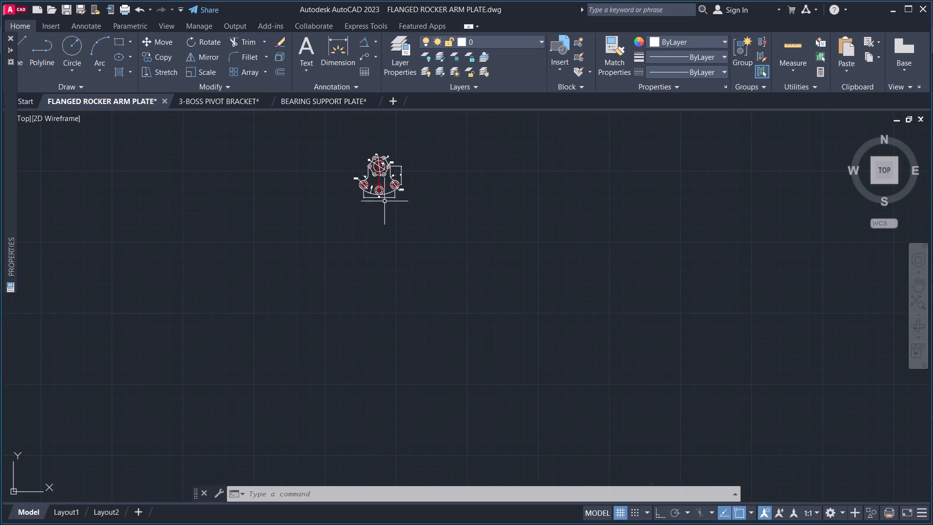
Examine the rocker arm plate's outline, bosses and dimensions, including the 60° angular dimension inside the flange.
{"action": "scroll", "coordinate": [384, 197], "scroll_direction": "up", "scroll_amount": 3}
{"action": "middle_click_drag", "start_coordinate": [359, 208], "coordinate": [411, 340]}
{"action": "middle_click_drag", "start_coordinate": [425, 276], "coordinate": [457, 326]}
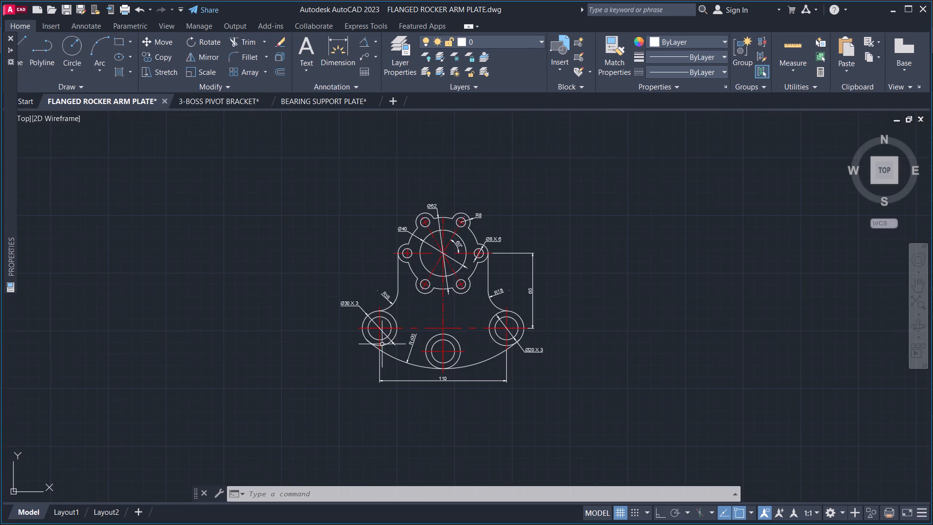
{"action": "middle_click_drag", "start_coordinate": [386, 344], "coordinate": [471, 360]}
{"action": "middle_click_drag", "start_coordinate": [357, 357], "coordinate": [322, 350]}
{"action": "middle_click_drag", "start_coordinate": [397, 302], "coordinate": [328, 279]}
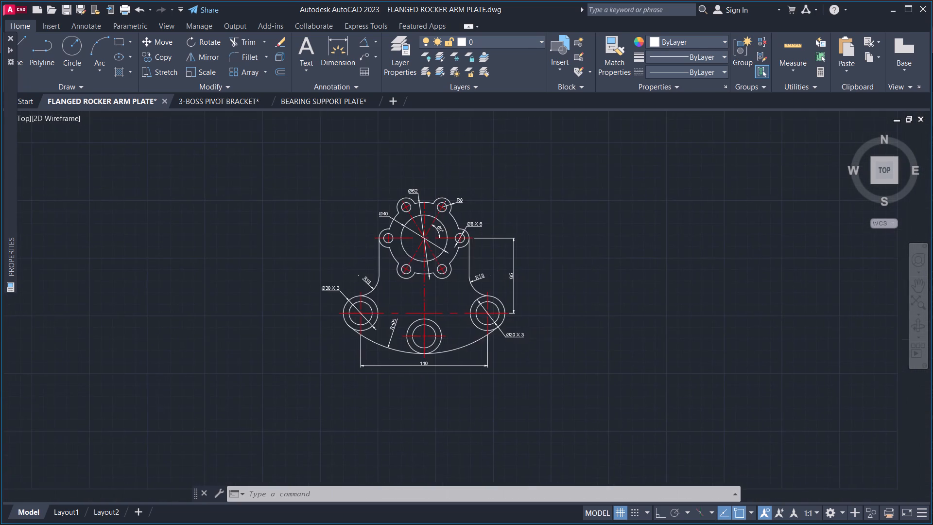
{"action": "scroll", "coordinate": [340, 260], "scroll_direction": "up", "scroll_amount": 2}
{"action": "middle_click_drag", "start_coordinate": [342, 263], "coordinate": [336, 238]}
{"action": "middle_click_drag", "start_coordinate": [322, 230], "coordinate": [252, 266]}
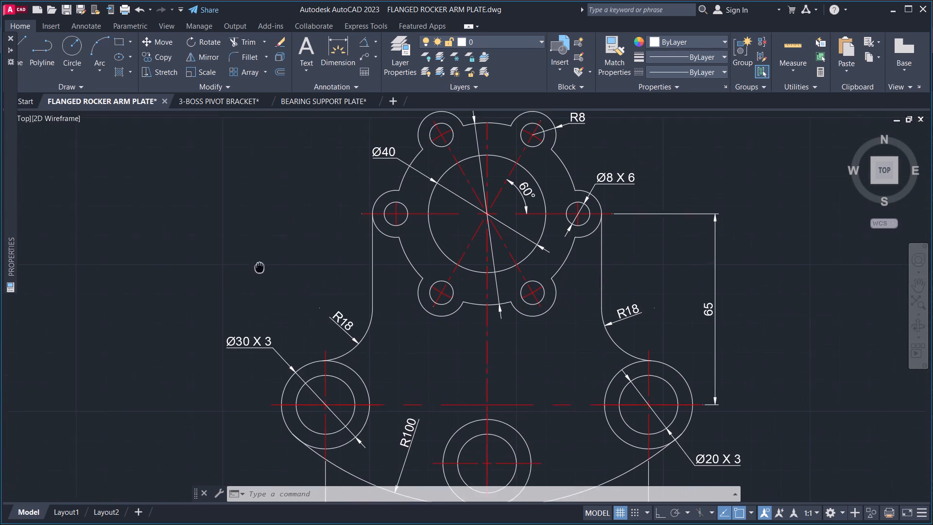
{"action": "middle_click_drag", "start_coordinate": [252, 266], "coordinate": [236, 263]}
{"action": "middle_click_drag", "start_coordinate": [237, 251], "coordinate": [188, 267]}
{"action": "middle_click_drag", "start_coordinate": [336, 298], "coordinate": [406, 298]}
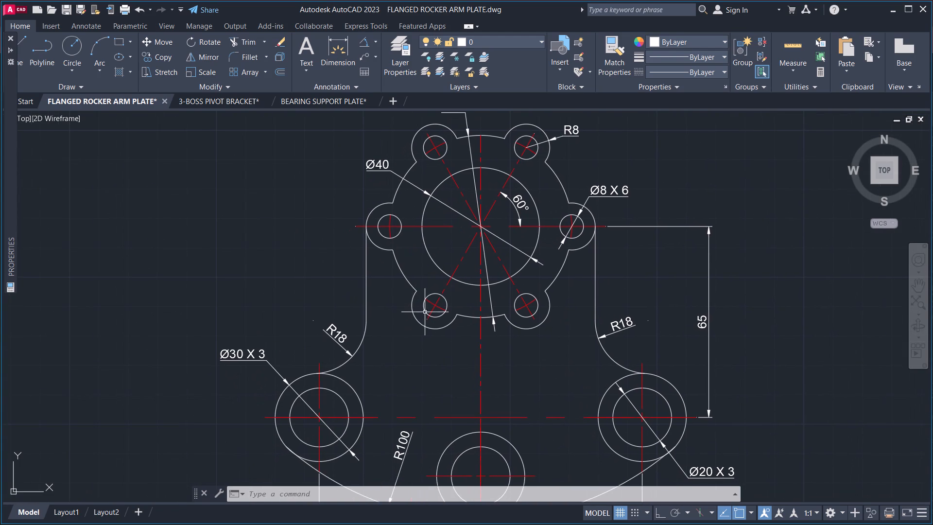
{"action": "middle_click_drag", "start_coordinate": [432, 349], "coordinate": [418, 308]}
{"action": "middle_click_drag", "start_coordinate": [387, 372], "coordinate": [377, 324]}
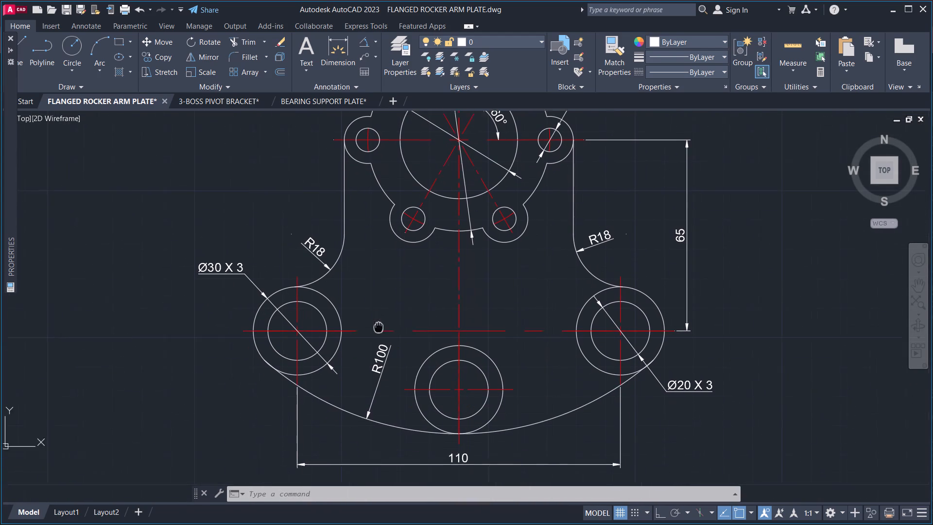
{"action": "middle_click_drag", "start_coordinate": [377, 324], "coordinate": [373, 318]}
{"action": "middle_click_drag", "start_coordinate": [387, 287], "coordinate": [335, 315]}
{"action": "middle_click_drag", "start_coordinate": [351, 294], "coordinate": [234, 333]}
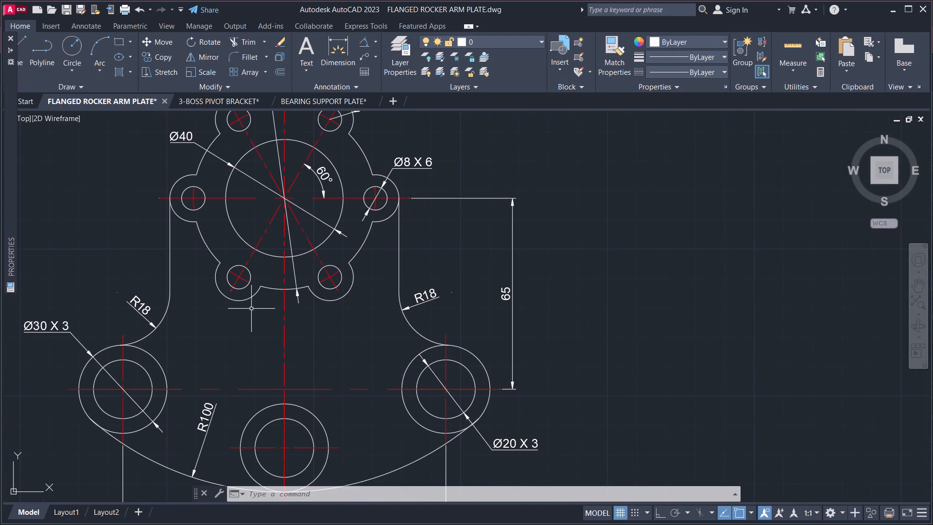
{"action": "middle_click_drag", "start_coordinate": [382, 362], "coordinate": [406, 330]}
{"action": "middle_click_drag", "start_coordinate": [337, 300], "coordinate": [404, 344]}
{"action": "middle_click_drag", "start_coordinate": [404, 344], "coordinate": [329, 357]}
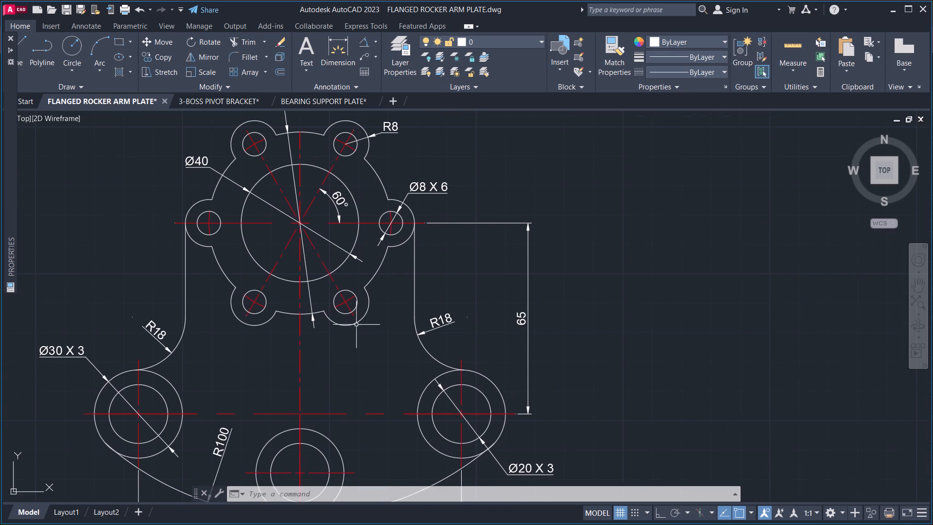
{"action": "middle_click_drag", "start_coordinate": [356, 325], "coordinate": [427, 375]}
{"action": "scroll", "coordinate": [404, 264], "scroll_direction": "up", "scroll_amount": 2}
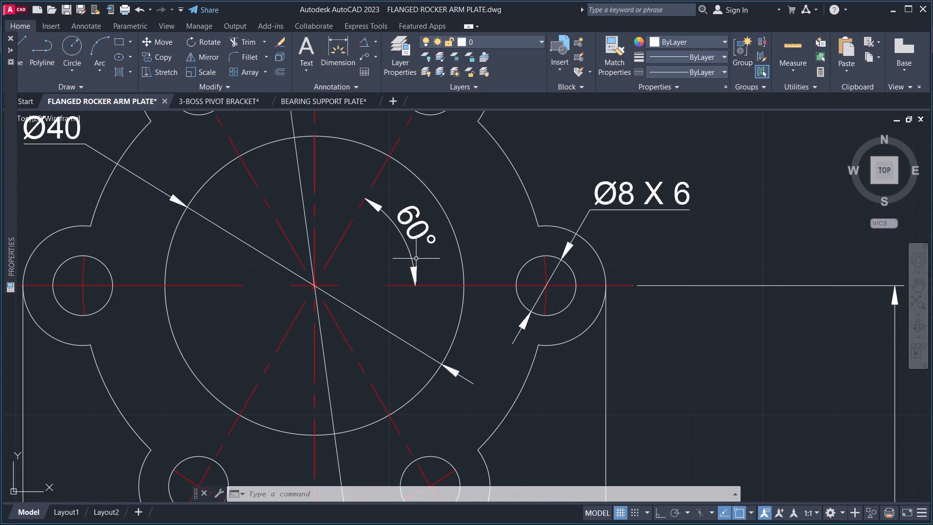
{"action": "left_click", "coordinate": [410, 259]}
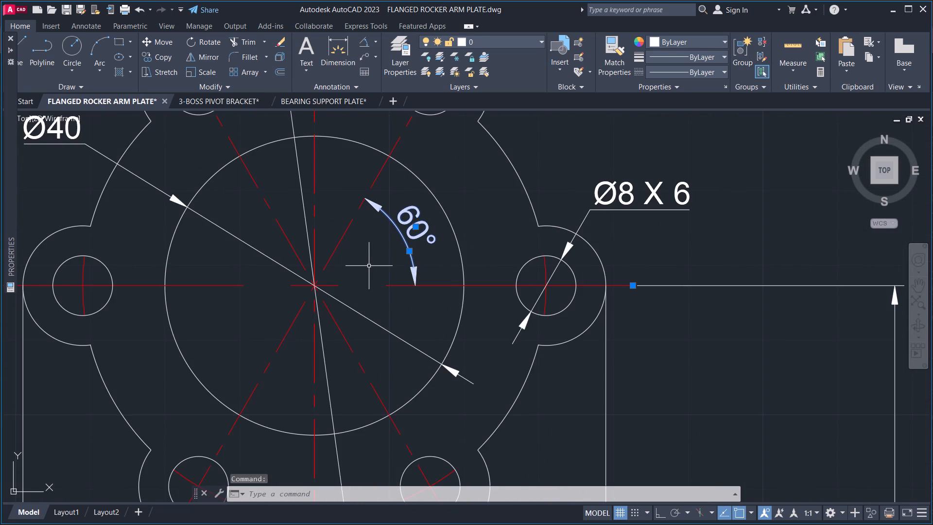
{"action": "key", "text": "Escape"}
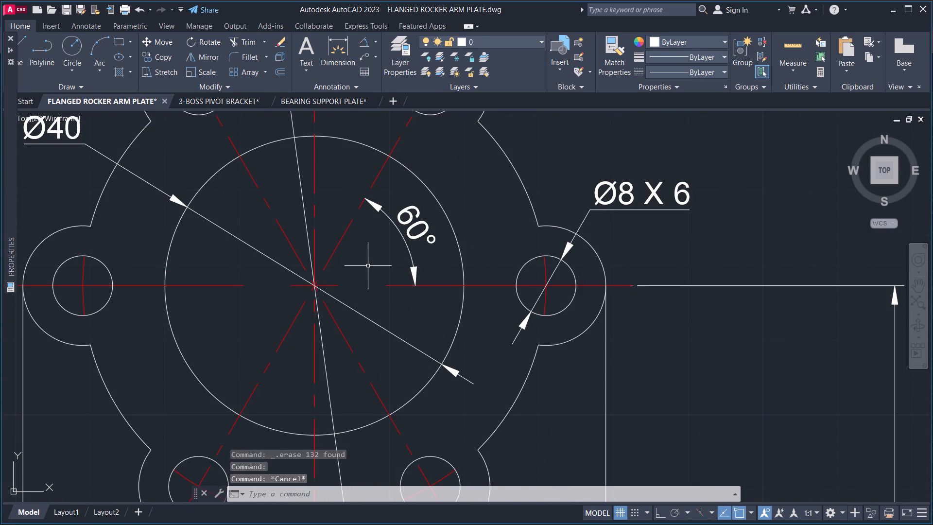
{"action": "scroll", "coordinate": [368, 268], "scroll_direction": "down", "scroll_amount": 1}
{"action": "middle_click_drag", "start_coordinate": [376, 273], "coordinate": [432, 321]}
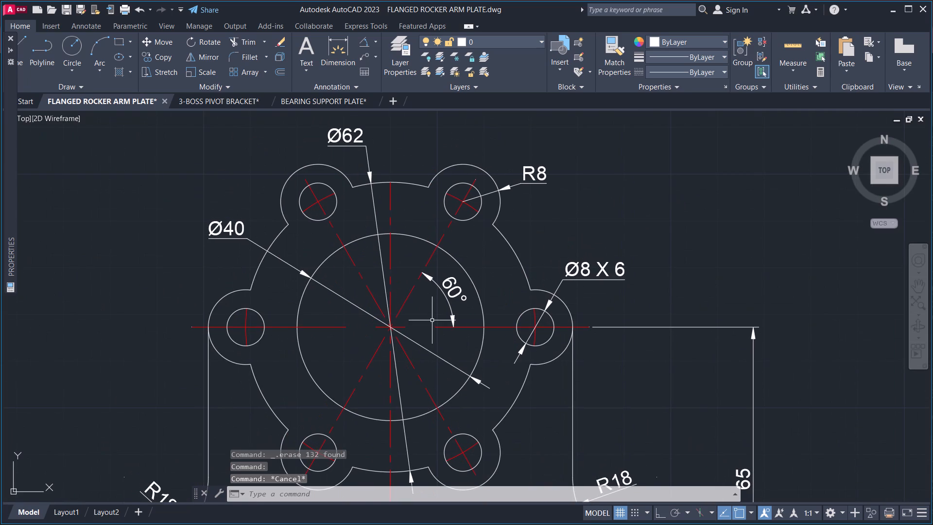
Save the FLANGED ROCKER ARM PLATE drawing.
{"action": "key", "text": "ctrl+s"}
{"action": "key", "text": "ctrl+s"}
{"action": "key", "text": "ctrl+s"}
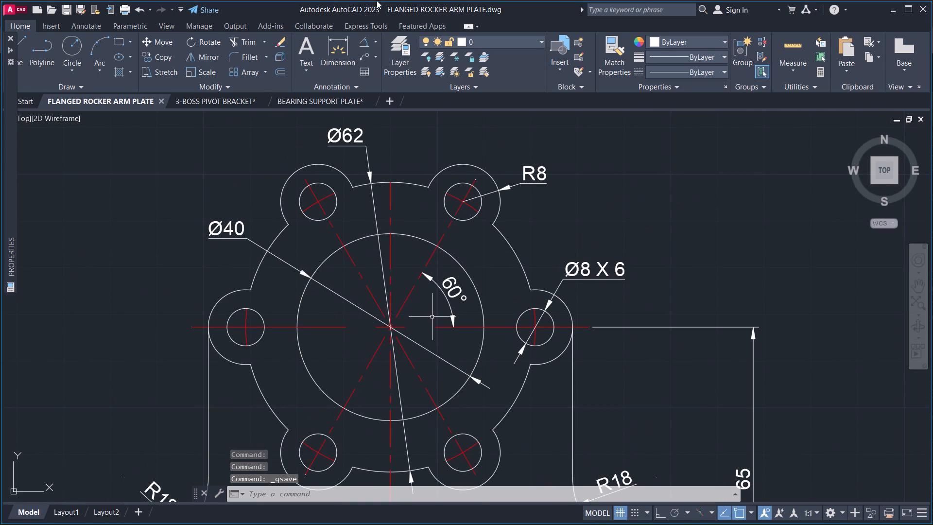
Review the plate drawing from the bolt-hole flange down past the R18 fillets to the lower bosses.
{"action": "middle_click_drag", "start_coordinate": [193, 186], "coordinate": [238, 174]}
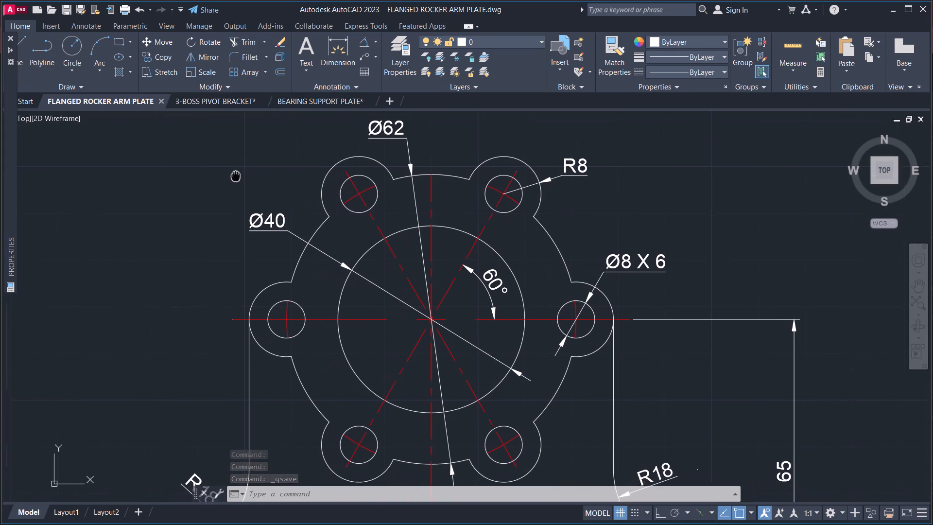
{"action": "middle_click_drag", "start_coordinate": [238, 174], "coordinate": [241, 169]}
{"action": "middle_click_drag", "start_coordinate": [218, 221], "coordinate": [190, 148]}
{"action": "middle_click_drag", "start_coordinate": [211, 230], "coordinate": [197, 214]}
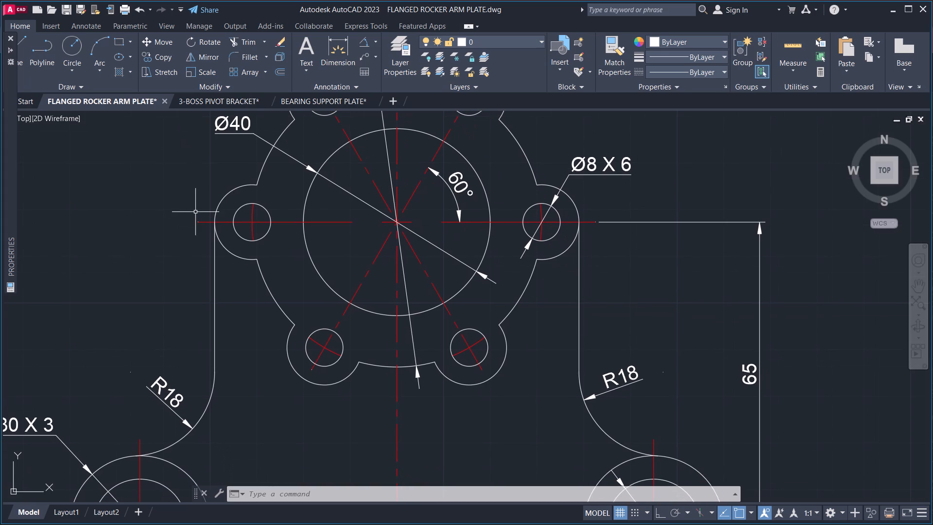
{"action": "middle_click_drag", "start_coordinate": [224, 249], "coordinate": [215, 233]}
{"action": "middle_click_drag", "start_coordinate": [231, 247], "coordinate": [212, 221]}
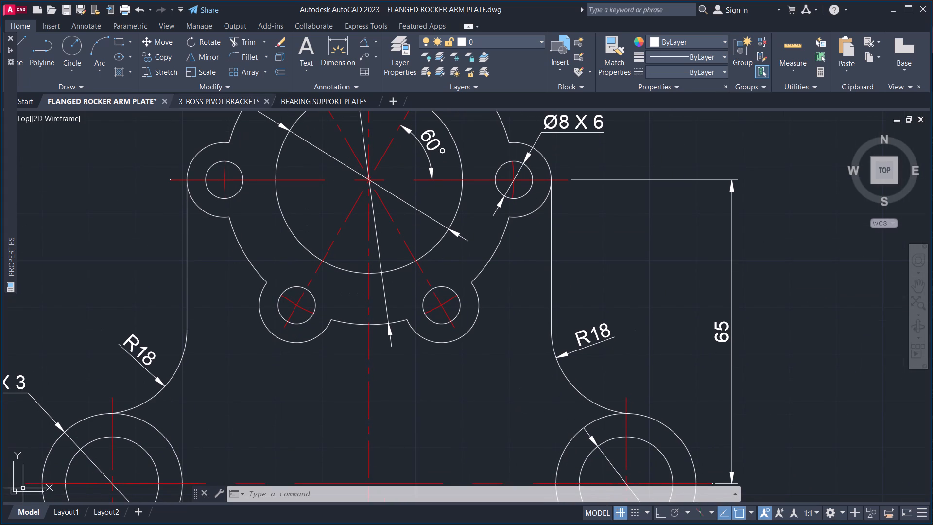
{"action": "middle_click_drag", "start_coordinate": [350, 426], "coordinate": [311, 363]}
{"action": "scroll", "coordinate": [337, 367], "scroll_direction": "down", "scroll_amount": 1}
{"action": "middle_click_drag", "start_coordinate": [421, 390], "coordinate": [332, 364]}
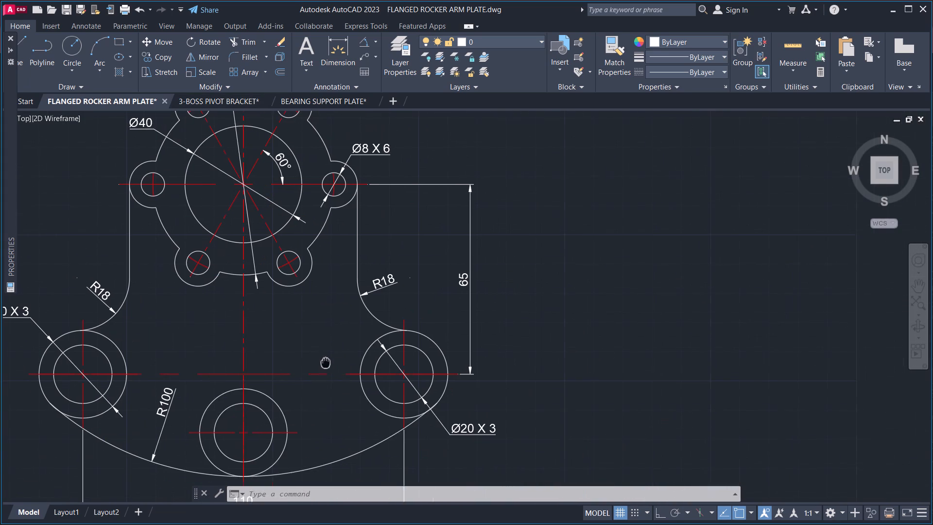
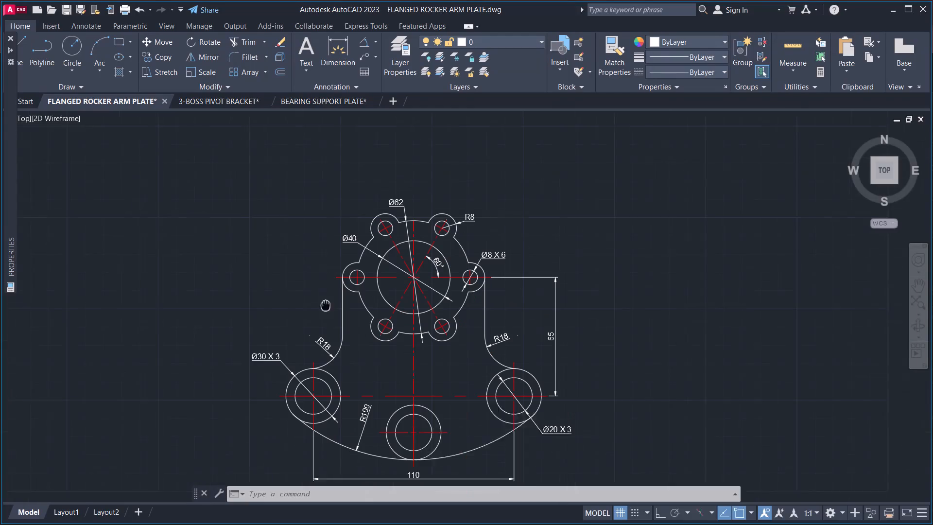
Examine the rocker arm plate's full outline and dimensions, focusing on the bolt-hole flange with its Ø62, Ø40 and 60° dimensions.
{"action": "middle_click_drag", "start_coordinate": [159, 332], "coordinate": [220, 303]}
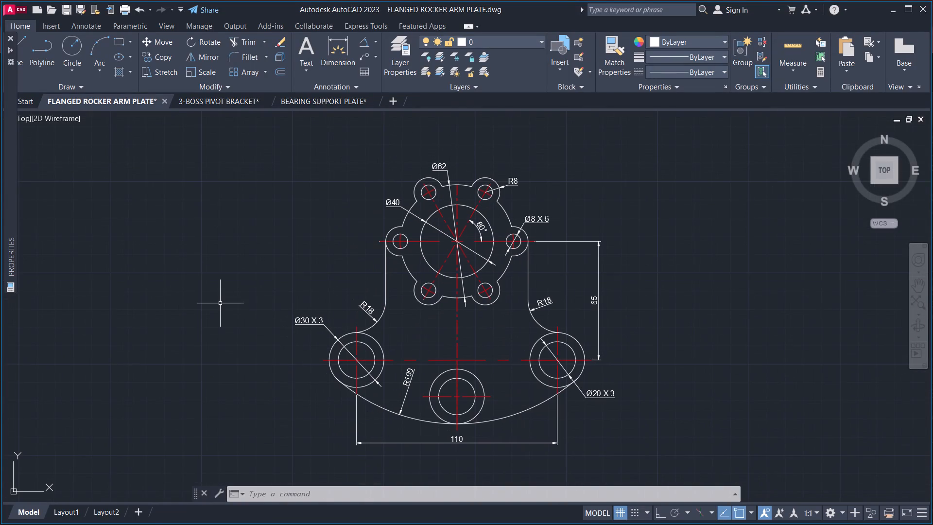
{"action": "middle_click_drag", "start_coordinate": [232, 338], "coordinate": [240, 371]}
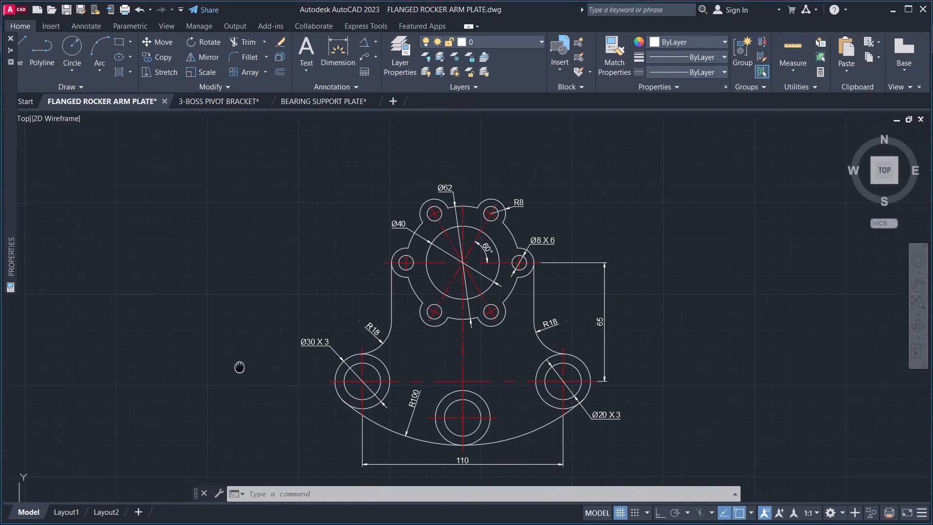
{"action": "middle_click_drag", "start_coordinate": [240, 371], "coordinate": [241, 413]}
{"action": "middle_click_drag", "start_coordinate": [215, 396], "coordinate": [256, 321]}
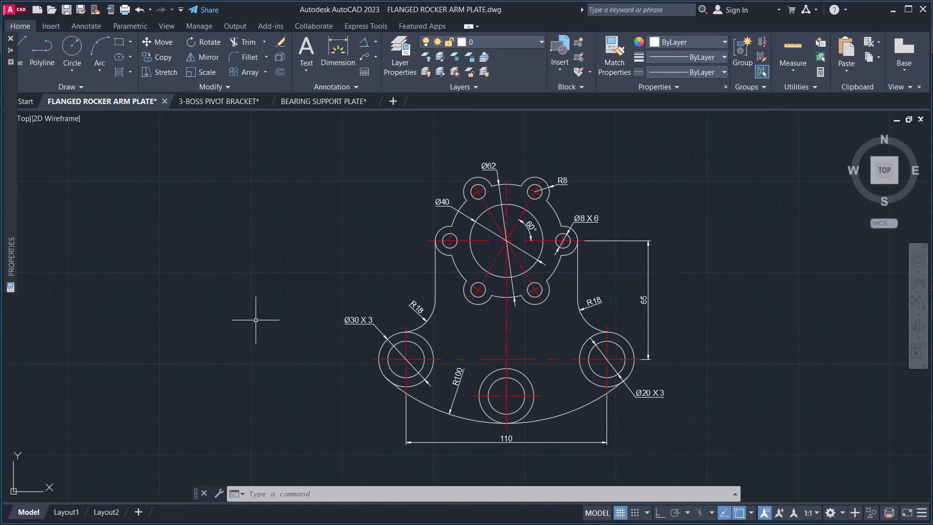
{"action": "middle_click_drag", "start_coordinate": [259, 340], "coordinate": [247, 377]}
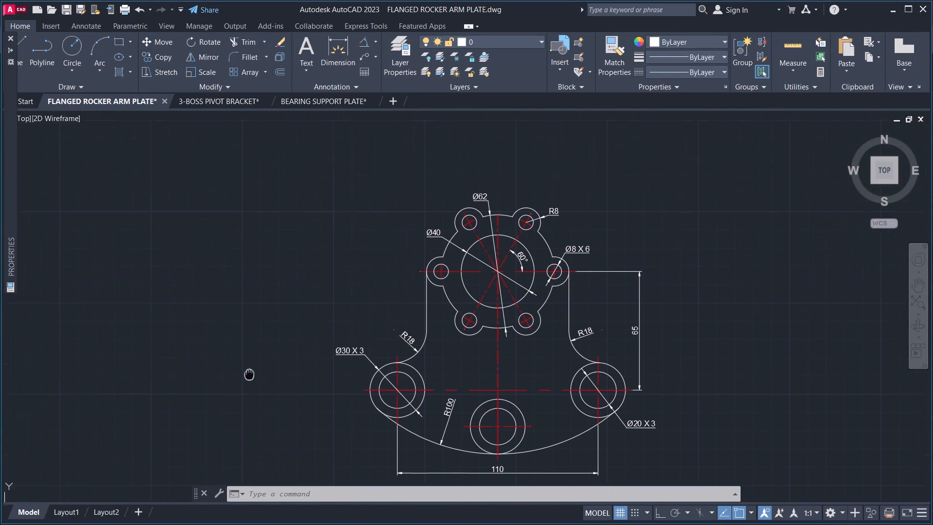
{"action": "middle_click_drag", "start_coordinate": [247, 377], "coordinate": [182, 396]}
{"action": "scroll", "coordinate": [332, 390], "scroll_direction": "up", "scroll_amount": 2}
{"action": "middle_click_drag", "start_coordinate": [413, 404], "coordinate": [283, 372]}
{"action": "middle_click_drag", "start_coordinate": [365, 315], "coordinate": [331, 370]}
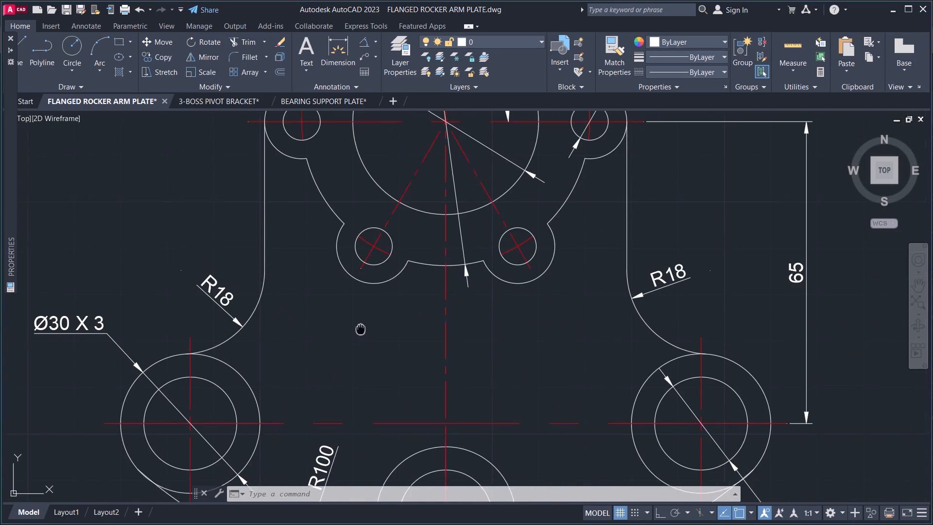
{"action": "middle_click_drag", "start_coordinate": [331, 370], "coordinate": [302, 415]}
{"action": "middle_click_drag", "start_coordinate": [339, 296], "coordinate": [328, 356]}
{"action": "middle_click_drag", "start_coordinate": [334, 336], "coordinate": [355, 339]}
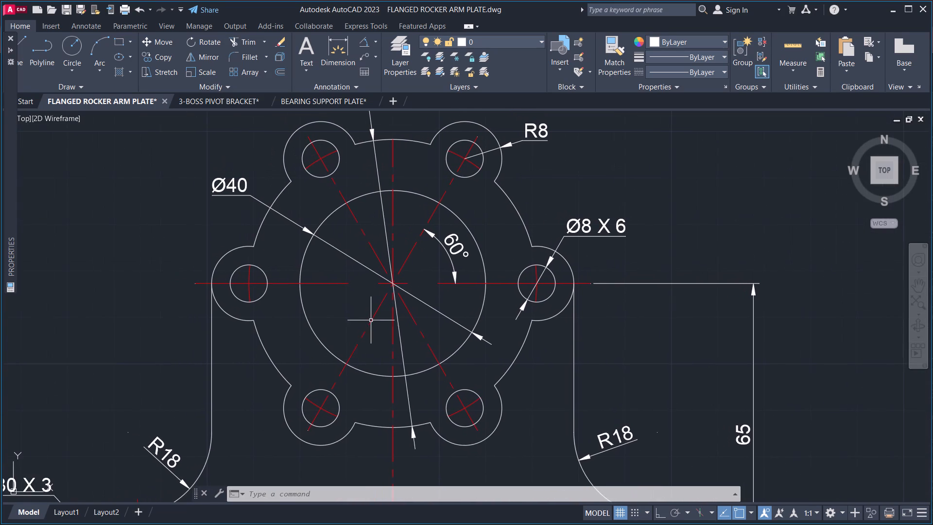
{"action": "middle_click_drag", "start_coordinate": [377, 301], "coordinate": [334, 339]}
{"action": "middle_click_drag", "start_coordinate": [410, 279], "coordinate": [464, 243]}
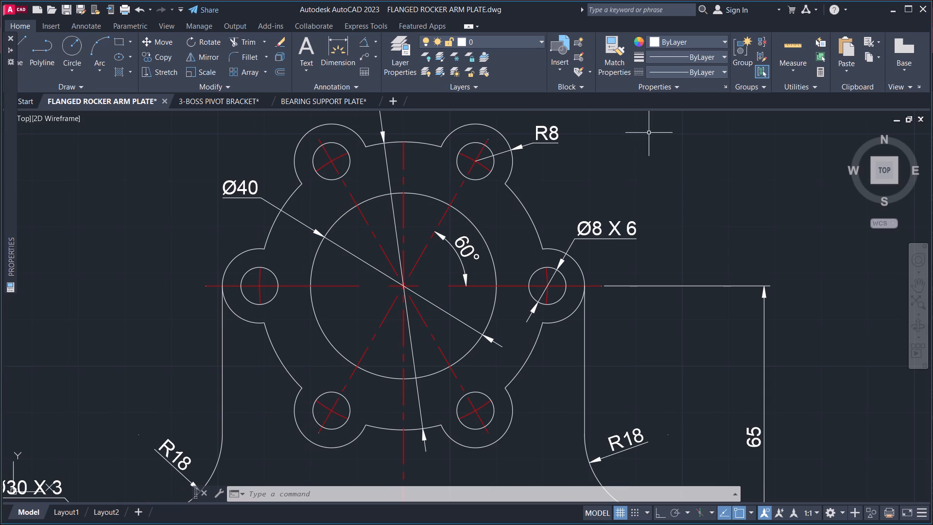
{"action": "middle_click_drag", "start_coordinate": [567, 266], "coordinate": [577, 228]}
{"action": "middle_click_drag", "start_coordinate": [520, 264], "coordinate": [583, 301]}
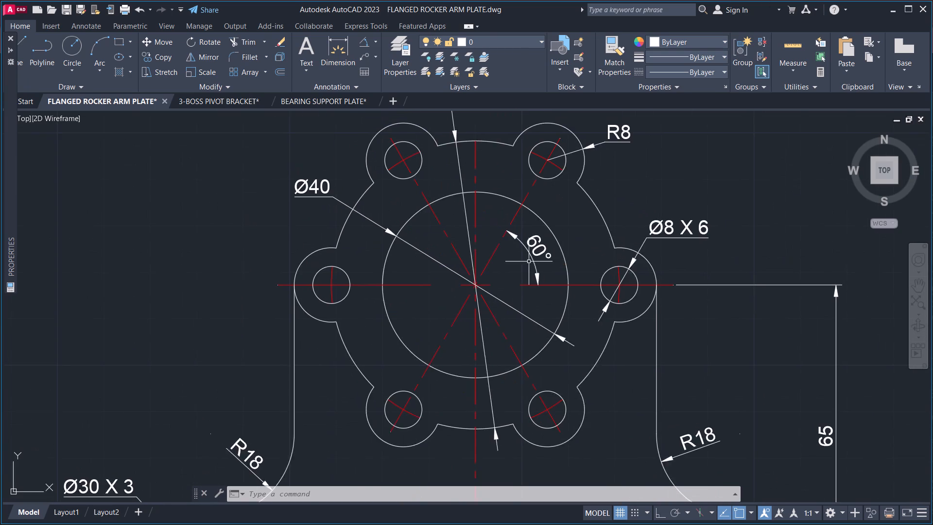
{"action": "scroll", "coordinate": [528, 261], "scroll_direction": "down", "scroll_amount": 1}
{"action": "middle_click_drag", "start_coordinate": [528, 261], "coordinate": [506, 309]}
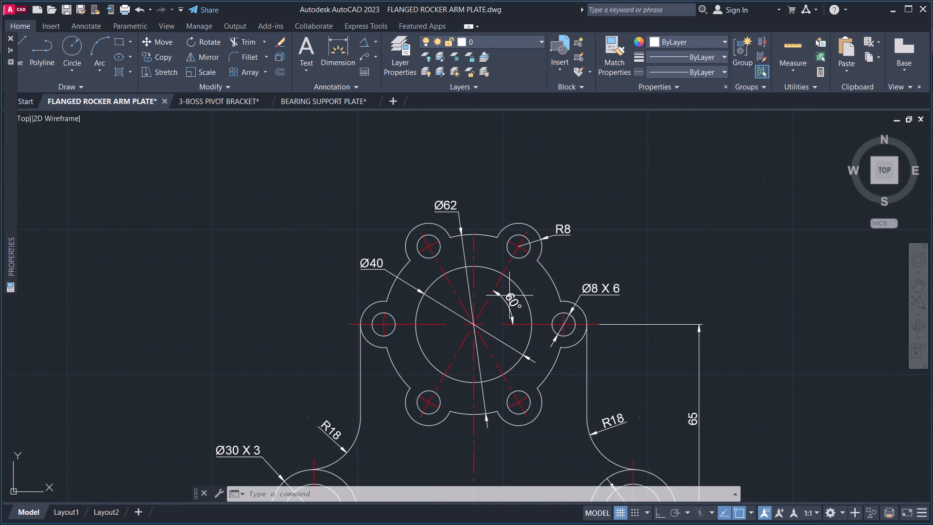
{"action": "middle_click_drag", "start_coordinate": [519, 319], "coordinate": [530, 283]}
{"action": "middle_click_drag", "start_coordinate": [485, 292], "coordinate": [464, 348]}
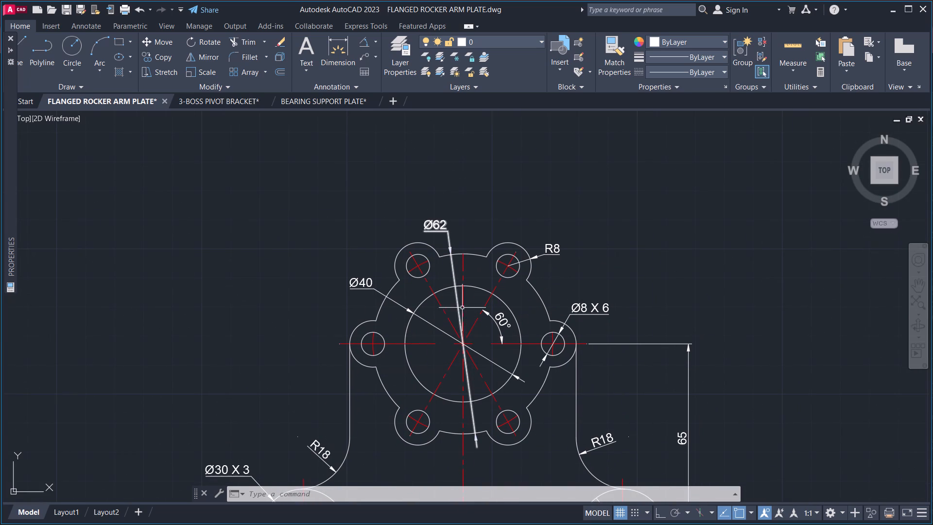
{"action": "middle_click_drag", "start_coordinate": [436, 341], "coordinate": [467, 242]}
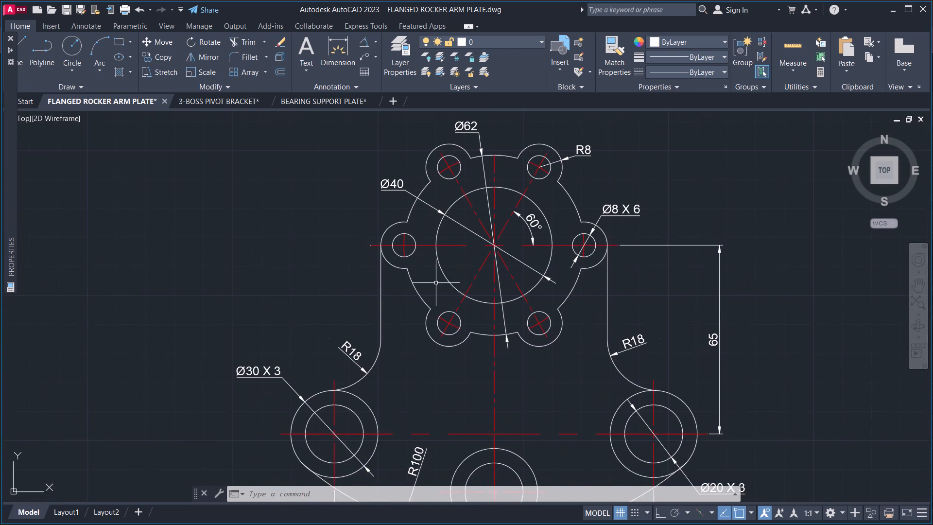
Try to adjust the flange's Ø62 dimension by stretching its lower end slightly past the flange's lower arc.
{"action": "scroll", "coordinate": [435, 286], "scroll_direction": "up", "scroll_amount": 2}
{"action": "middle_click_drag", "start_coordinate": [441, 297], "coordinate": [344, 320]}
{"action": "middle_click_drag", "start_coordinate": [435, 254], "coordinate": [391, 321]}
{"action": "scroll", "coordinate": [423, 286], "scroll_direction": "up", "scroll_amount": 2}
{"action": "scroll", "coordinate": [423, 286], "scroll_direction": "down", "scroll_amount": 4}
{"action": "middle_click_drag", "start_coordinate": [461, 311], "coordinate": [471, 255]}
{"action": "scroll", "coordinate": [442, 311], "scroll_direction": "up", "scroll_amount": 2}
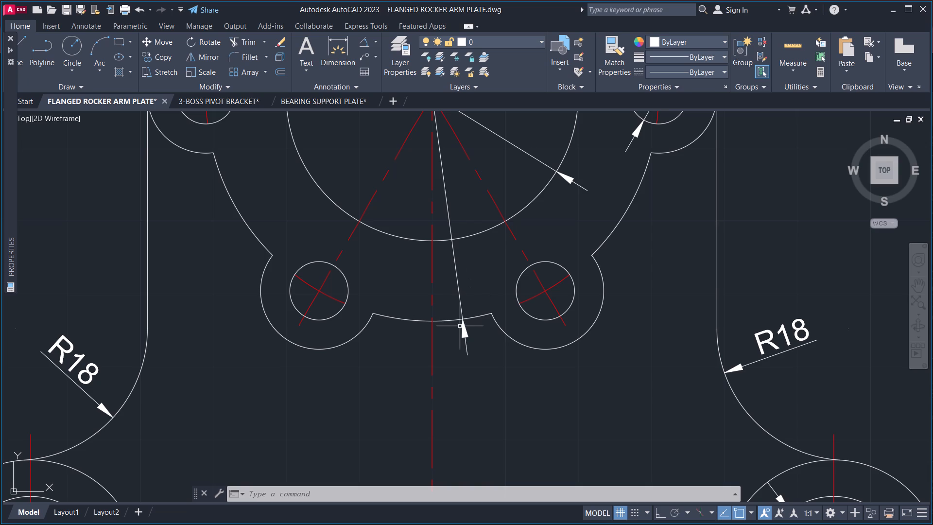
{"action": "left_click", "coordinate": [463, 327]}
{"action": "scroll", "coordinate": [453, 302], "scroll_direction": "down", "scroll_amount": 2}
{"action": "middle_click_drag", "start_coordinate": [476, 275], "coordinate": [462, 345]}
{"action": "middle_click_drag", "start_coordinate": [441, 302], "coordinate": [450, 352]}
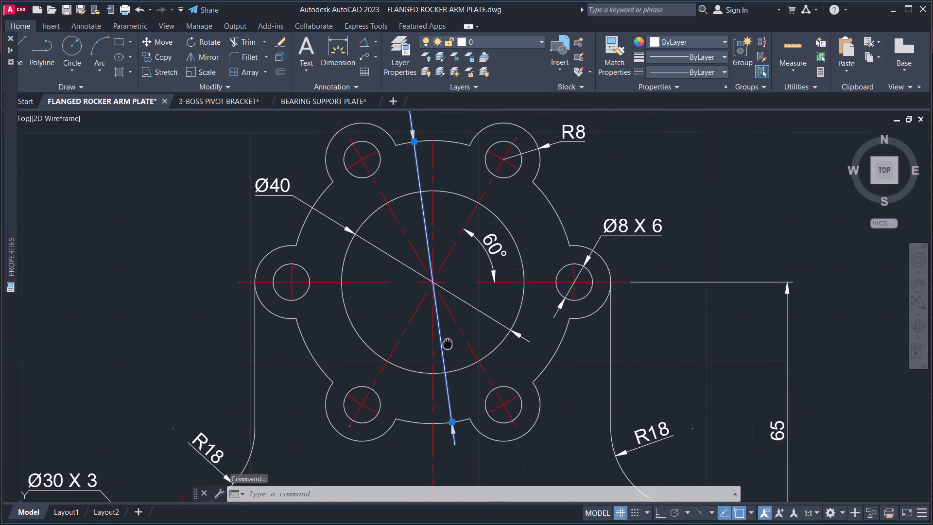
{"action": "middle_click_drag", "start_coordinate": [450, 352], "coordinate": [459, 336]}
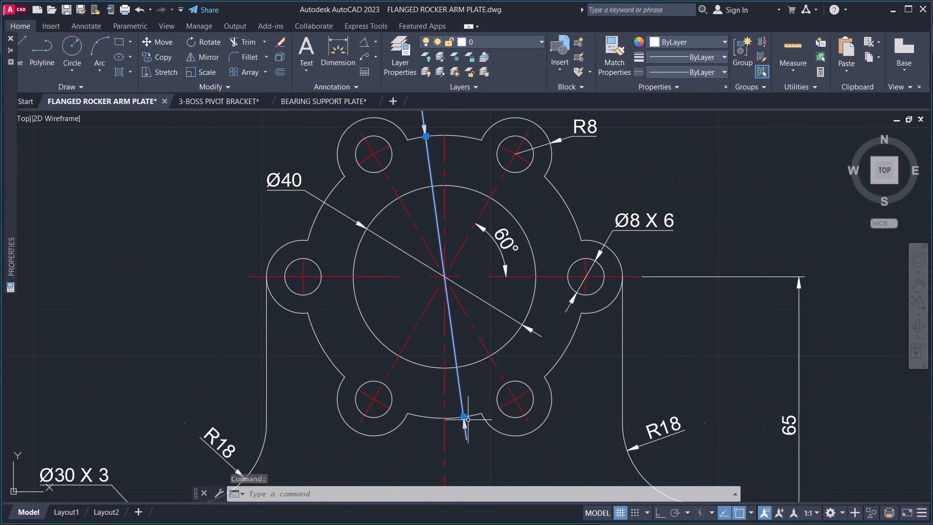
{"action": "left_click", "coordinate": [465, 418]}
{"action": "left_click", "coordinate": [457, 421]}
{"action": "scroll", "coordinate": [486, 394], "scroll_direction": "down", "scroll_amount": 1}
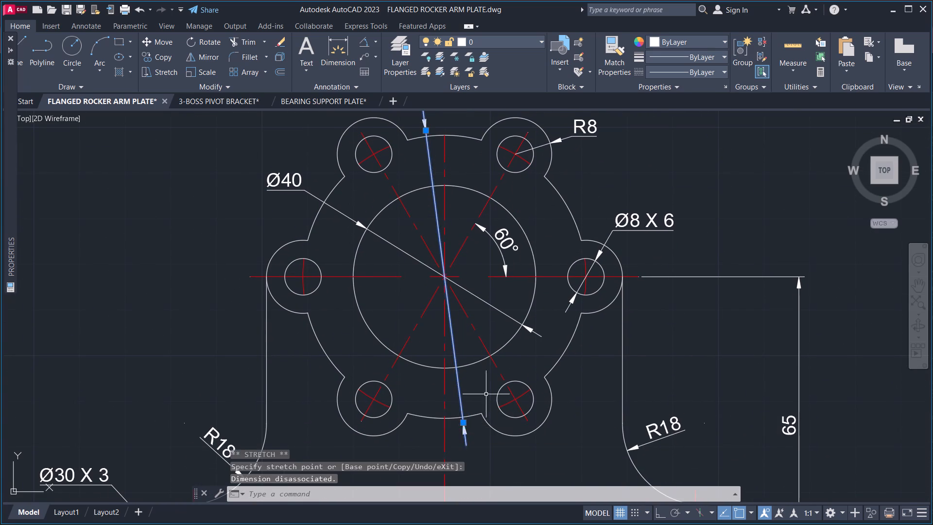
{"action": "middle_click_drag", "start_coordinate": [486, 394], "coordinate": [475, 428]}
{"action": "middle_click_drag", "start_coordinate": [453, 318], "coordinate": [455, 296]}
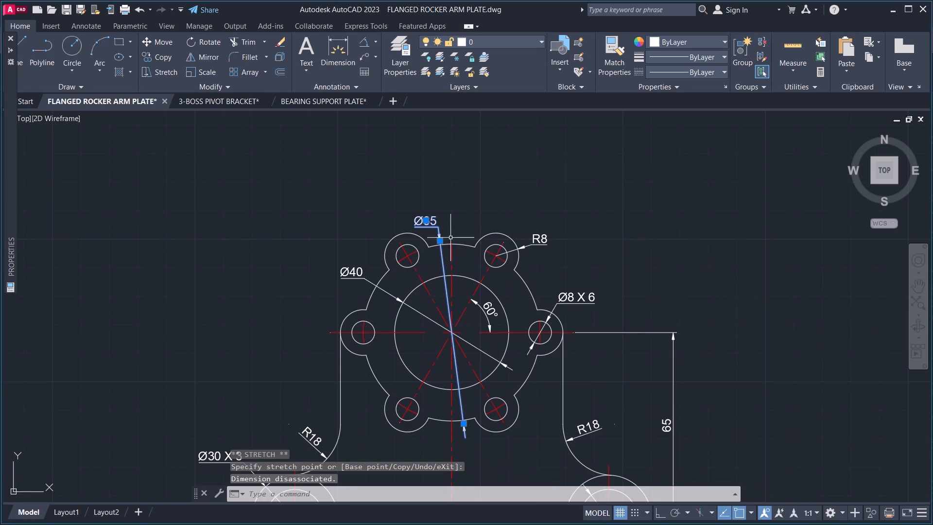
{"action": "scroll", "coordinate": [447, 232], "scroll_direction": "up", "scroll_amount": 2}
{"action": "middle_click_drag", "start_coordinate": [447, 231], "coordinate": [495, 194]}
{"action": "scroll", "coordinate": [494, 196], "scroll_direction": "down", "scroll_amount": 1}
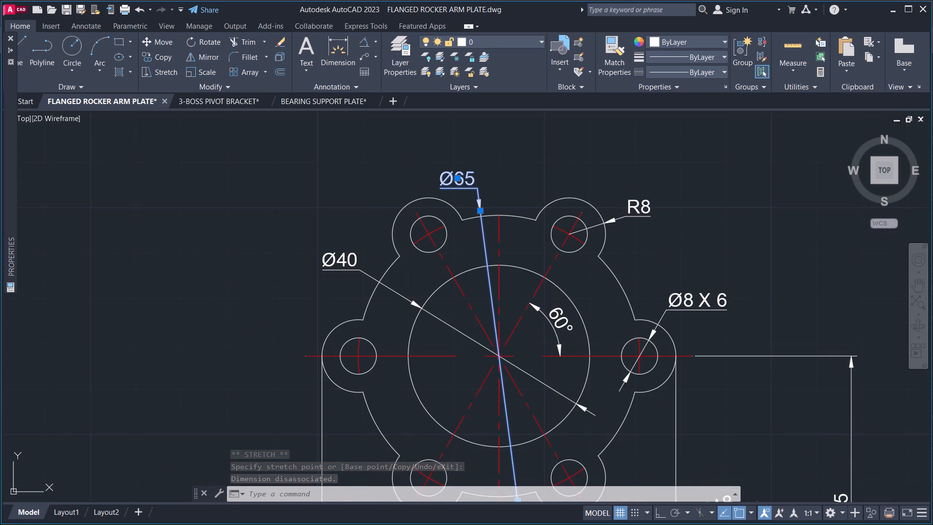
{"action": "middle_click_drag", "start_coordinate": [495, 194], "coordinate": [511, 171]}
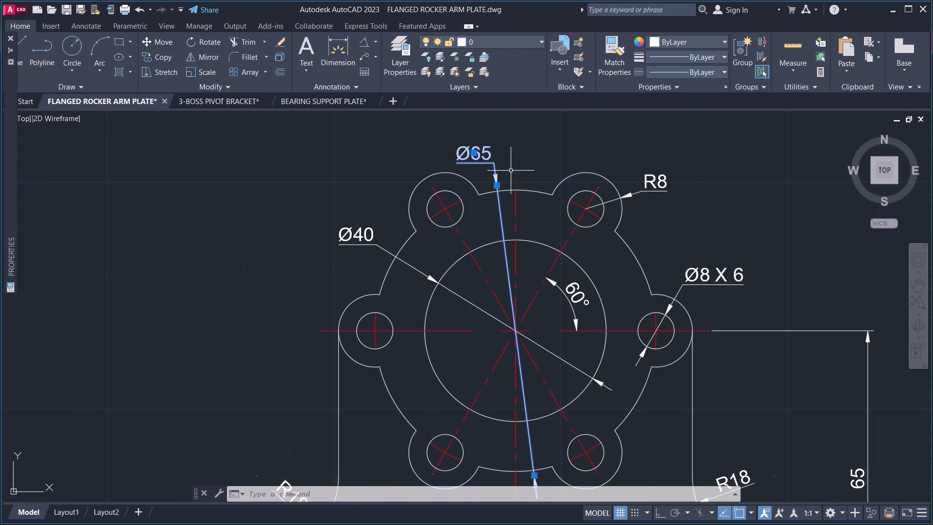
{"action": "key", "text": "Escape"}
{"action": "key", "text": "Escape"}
Add a new diameter dimension to the flange's outer arc, placing its text above the flange beside the upper R8 lobe.
{"action": "scroll", "coordinate": [511, 171], "scroll_direction": "down", "scroll_amount": 1}
{"action": "middle_click_drag", "start_coordinate": [511, 171], "coordinate": [425, 200]}
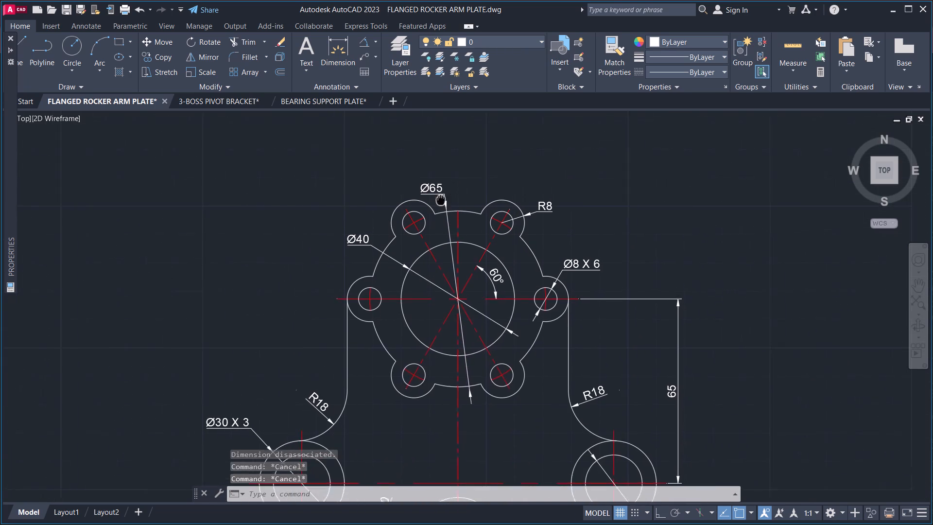
{"action": "middle_click_drag", "start_coordinate": [425, 200], "coordinate": [415, 198]}
{"action": "middle_click_drag", "start_coordinate": [407, 221], "coordinate": [409, 212]}
{"action": "scroll", "coordinate": [407, 216], "scroll_direction": "up", "scroll_amount": 1}
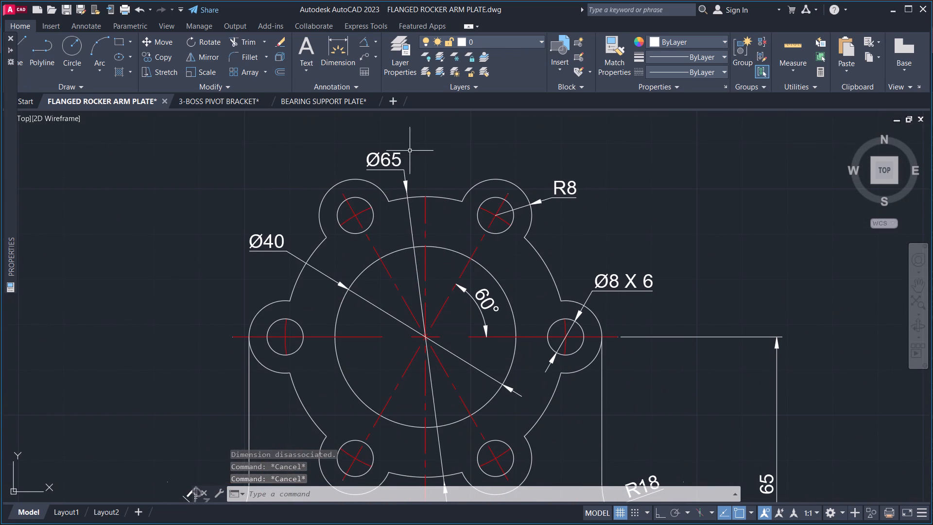
{"action": "left_click", "coordinate": [363, 43]}
{"action": "left_click", "coordinate": [377, 43]}
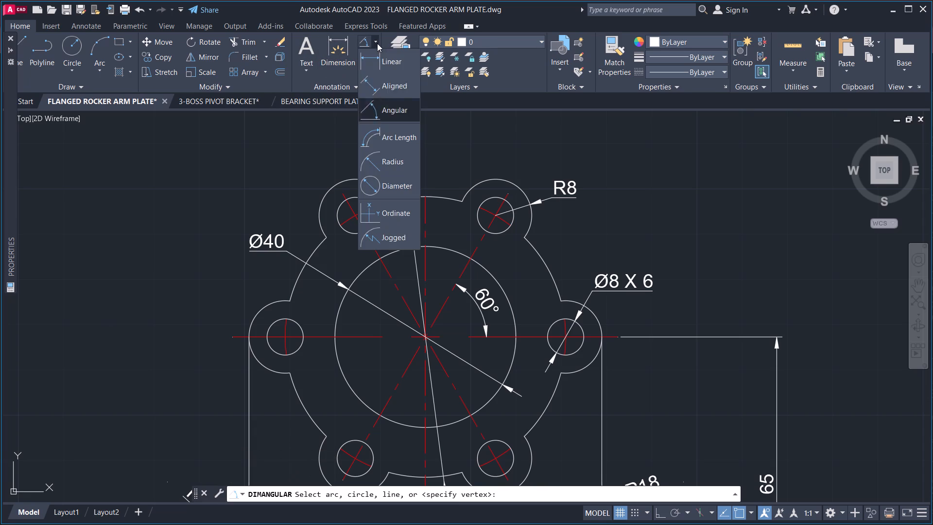
{"action": "left_click", "coordinate": [384, 189]}
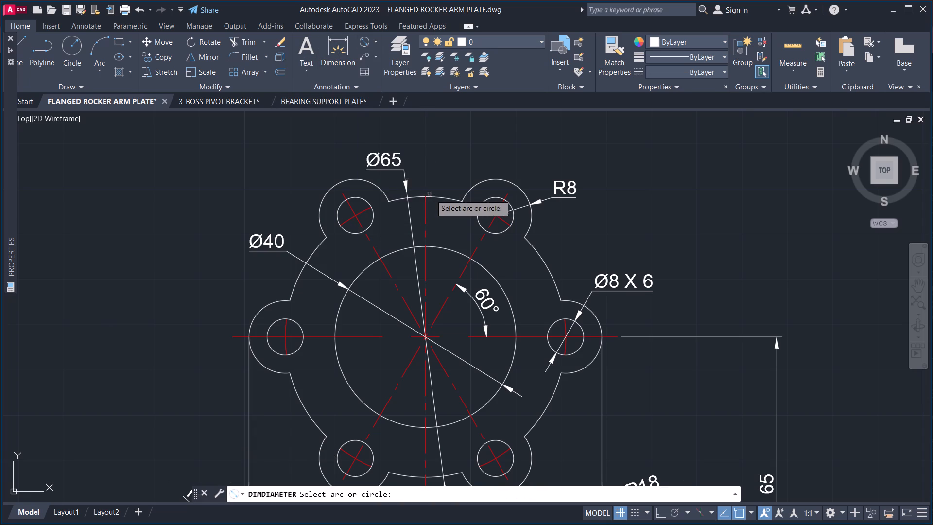
{"action": "left_click", "coordinate": [441, 198]}
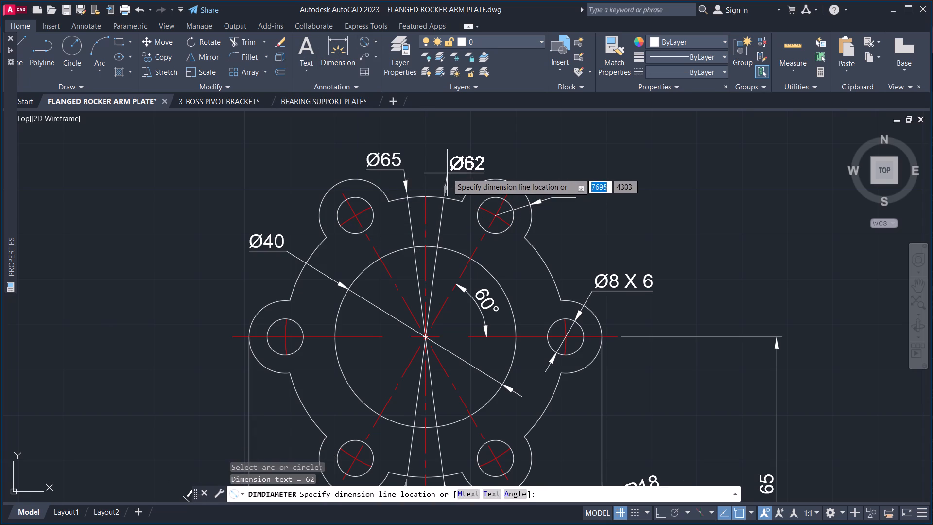
{"action": "left_click", "coordinate": [447, 173]}
Snap the older flange diameter dimension's lower end back onto the lower arc and delete that dimension.
{"action": "left_click", "coordinate": [406, 184]}
{"action": "scroll", "coordinate": [414, 175], "scroll_direction": "down", "scroll_amount": 1}
{"action": "middle_click_drag", "start_coordinate": [414, 175], "coordinate": [408, 119]}
{"action": "scroll", "coordinate": [426, 303], "scroll_direction": "up", "scroll_amount": 4}
{"action": "left_click", "coordinate": [425, 345]}
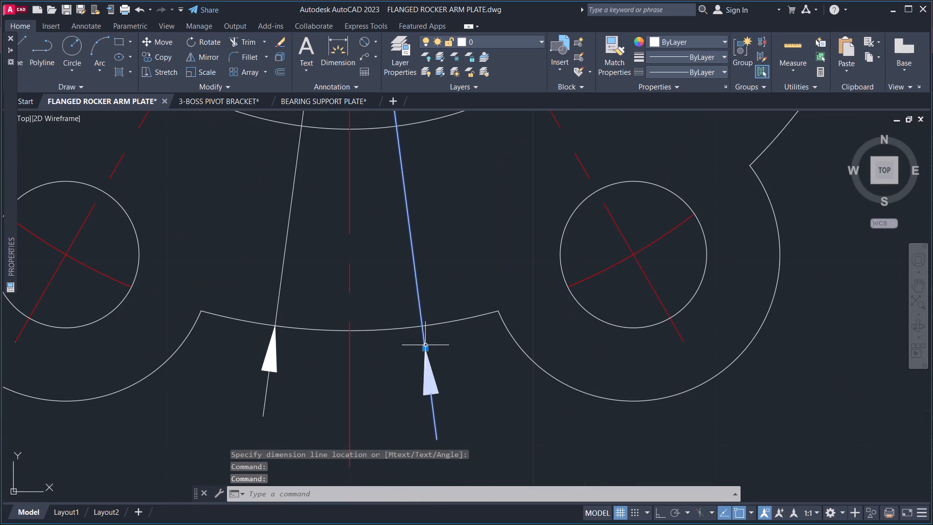
{"action": "left_click", "coordinate": [425, 349]}
{"action": "left_click", "coordinate": [421, 327]}
{"action": "scroll", "coordinate": [452, 277], "scroll_direction": "down", "scroll_amount": 3}
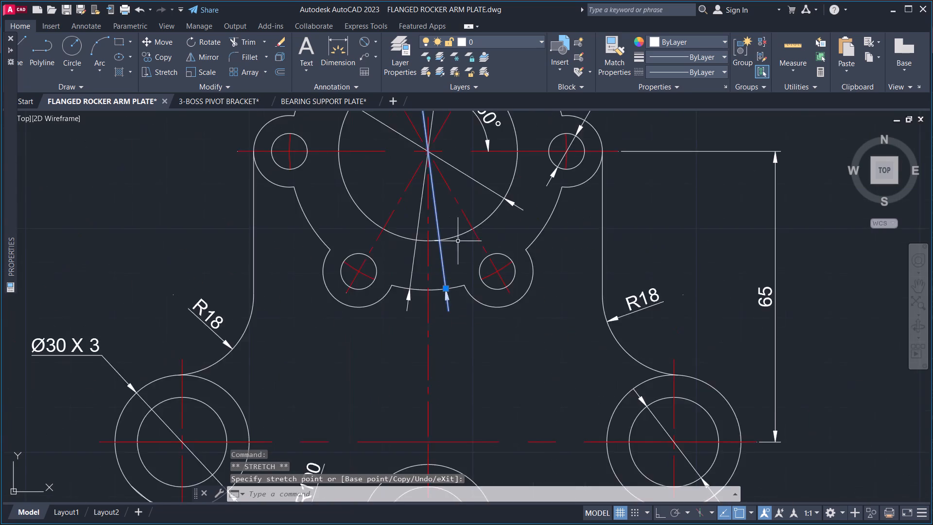
{"action": "middle_click_drag", "start_coordinate": [458, 239], "coordinate": [477, 399]}
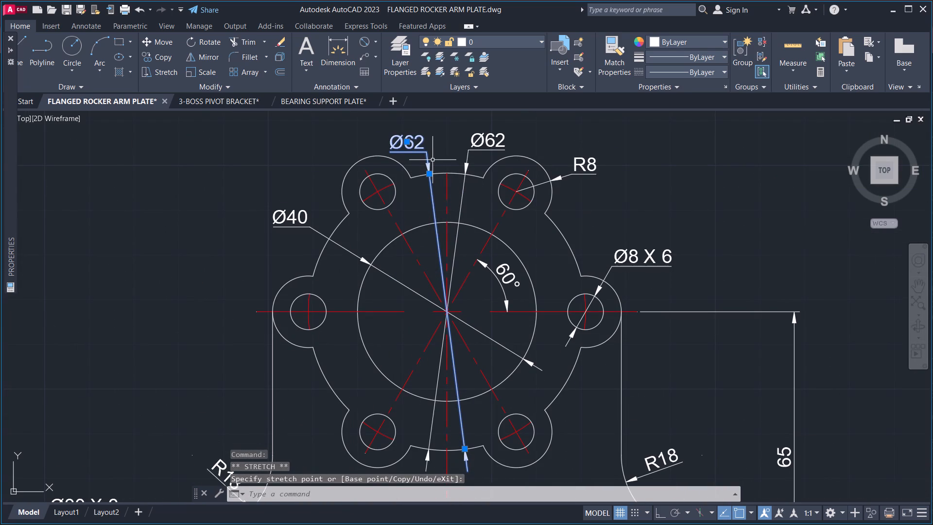
{"action": "key", "text": "Delete"}
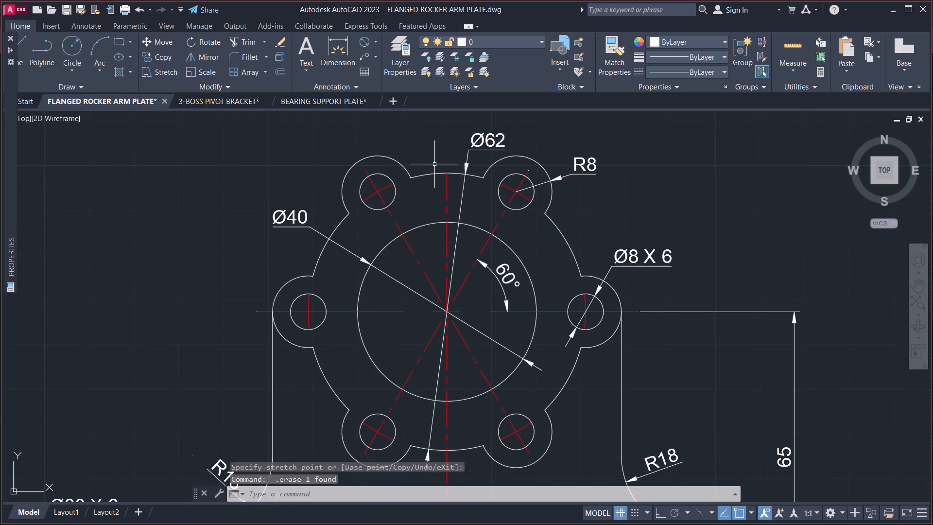
Reposition the remaining Ø62 dimension so its line runs closer to the vertical centreline and its text sits just above the flange.
{"action": "left_click", "coordinate": [470, 157]}
{"action": "left_click", "coordinate": [449, 144]}
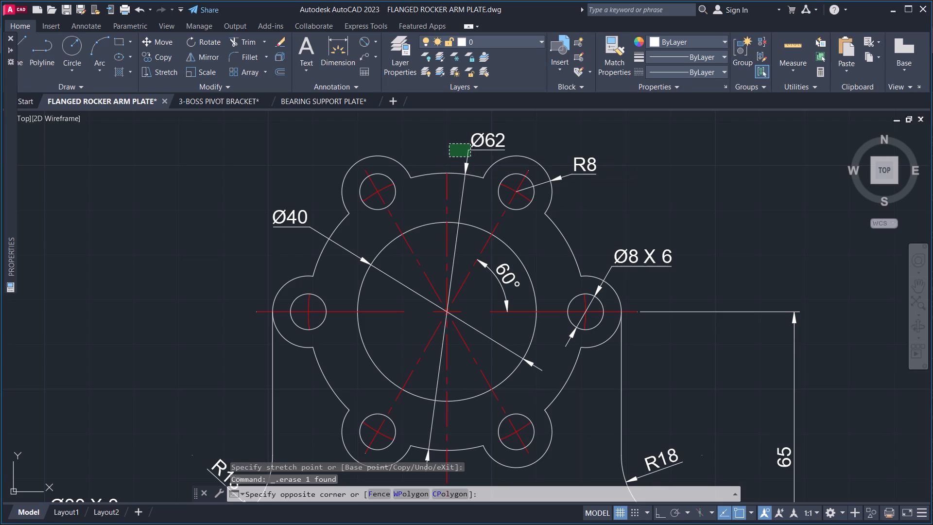
{"action": "left_click", "coordinate": [465, 176]}
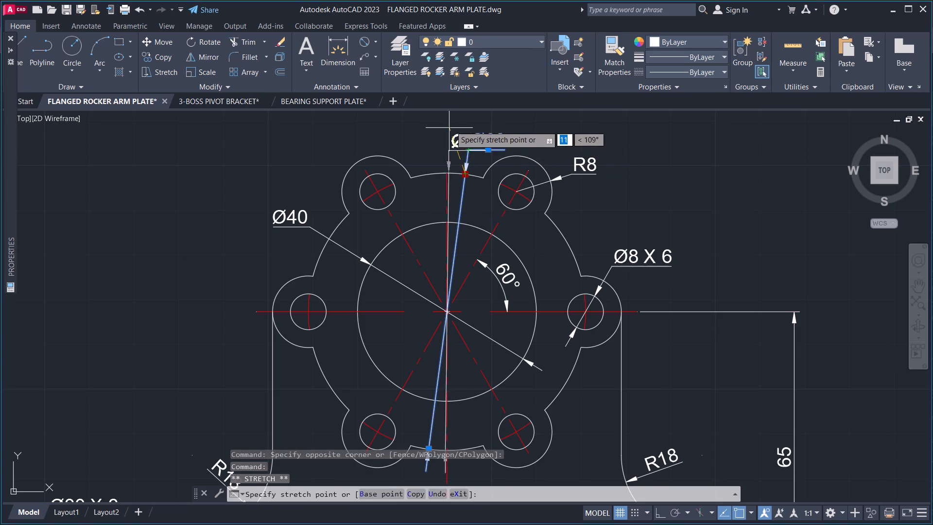
{"action": "middle_click_drag", "start_coordinate": [450, 126], "coordinate": [430, 200]}
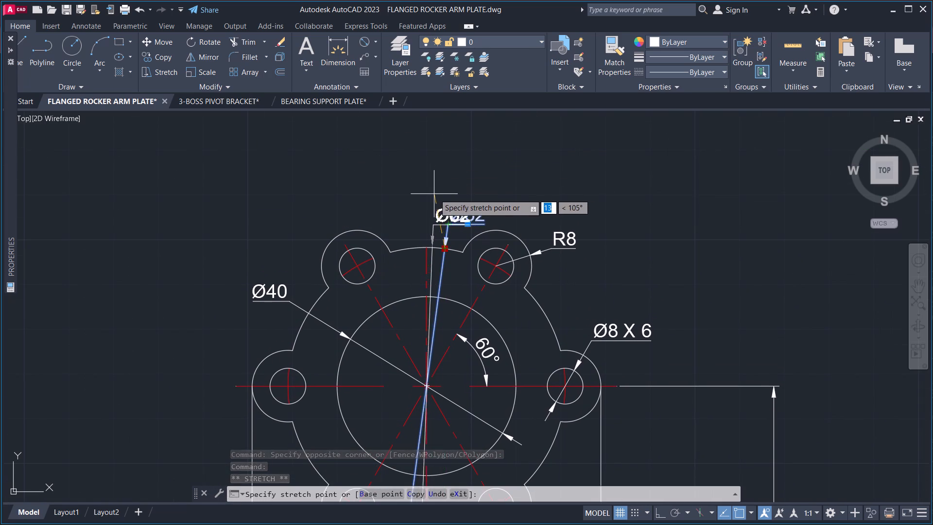
{"action": "left_click", "coordinate": [437, 193]}
{"action": "left_click", "coordinate": [455, 216]}
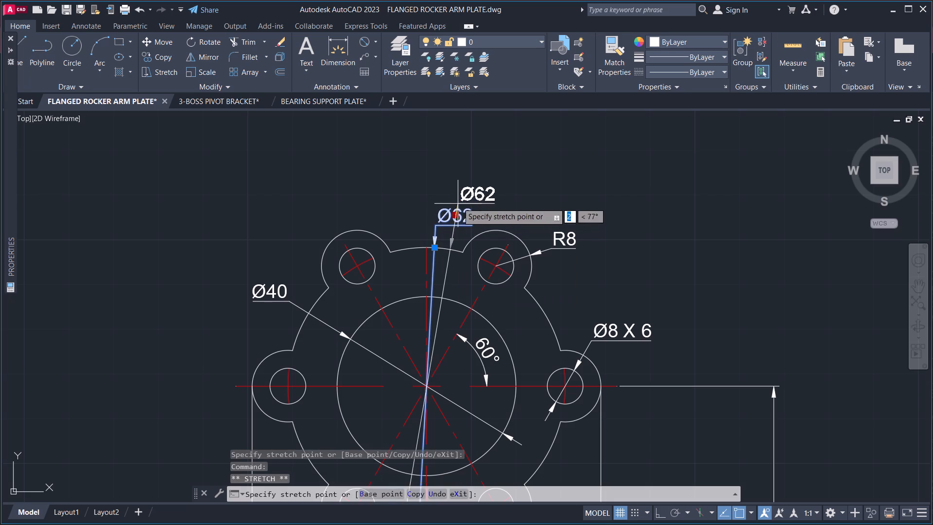
{"action": "left_click", "coordinate": [458, 203]}
{"action": "middle_click_drag", "start_coordinate": [446, 205], "coordinate": [424, 175]}
{"action": "scroll", "coordinate": [422, 173], "scroll_direction": "down", "scroll_amount": 1}
{"action": "middle_click_drag", "start_coordinate": [417, 180], "coordinate": [408, 191]}
{"action": "scroll", "coordinate": [408, 191], "scroll_direction": "down", "scroll_amount": 1}
{"action": "middle_click_drag", "start_coordinate": [451, 228], "coordinate": [459, 221]}
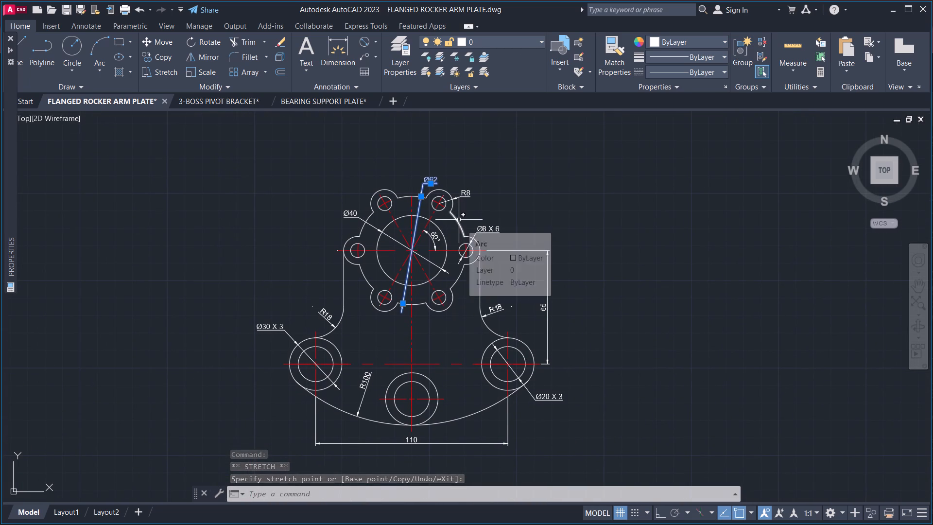
{"action": "key", "text": "Escape"}
{"action": "key", "text": "Escape"}
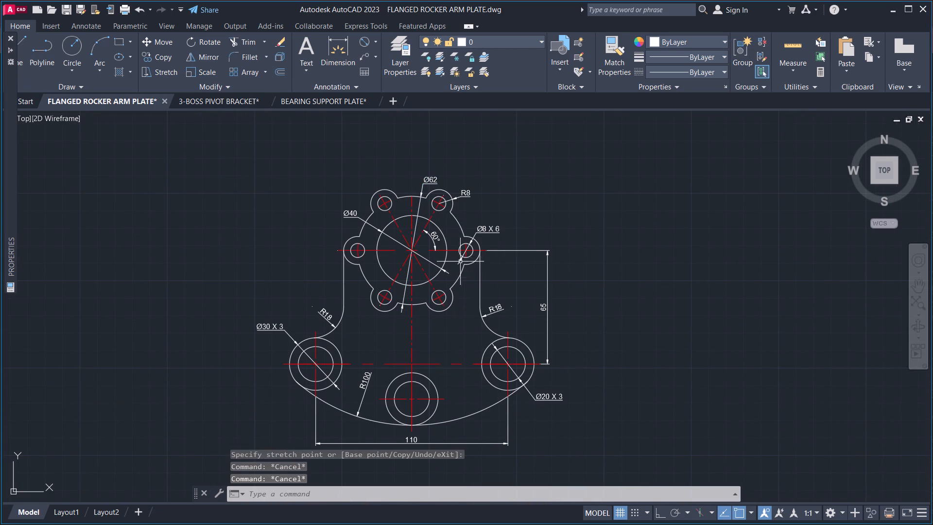
Review the whole rocker arm plate, from the overall layout to the flange, R18 fillets and Ø30 bosses.
{"action": "middle_click_drag", "start_coordinate": [479, 266], "coordinate": [565, 286]}
{"action": "middle_click_drag", "start_coordinate": [362, 270], "coordinate": [372, 228]}
{"action": "middle_click_drag", "start_coordinate": [376, 369], "coordinate": [364, 351]}
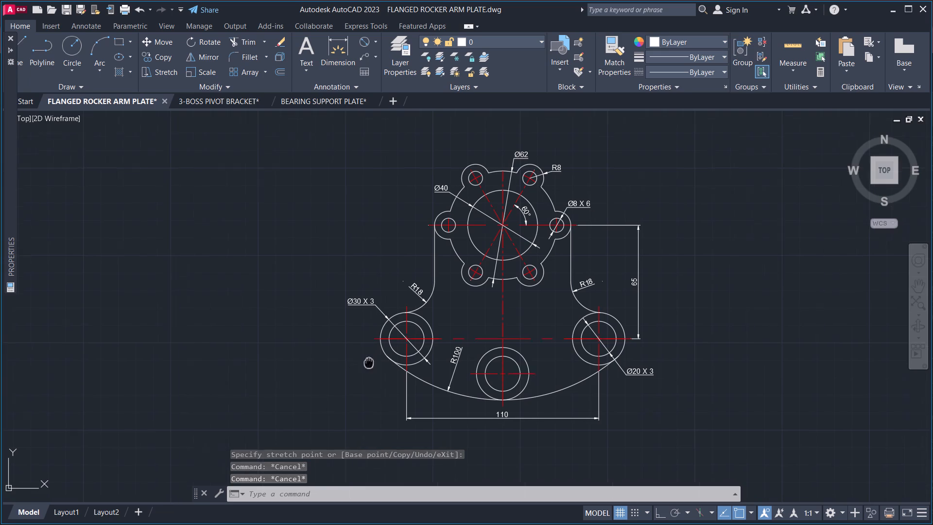
{"action": "middle_click_drag", "start_coordinate": [364, 351], "coordinate": [344, 342]}
{"action": "middle_click_drag", "start_coordinate": [341, 271], "coordinate": [299, 322]}
{"action": "scroll", "coordinate": [301, 307], "scroll_direction": "up", "scroll_amount": 2}
{"action": "middle_click_drag", "start_coordinate": [303, 274], "coordinate": [272, 314]}
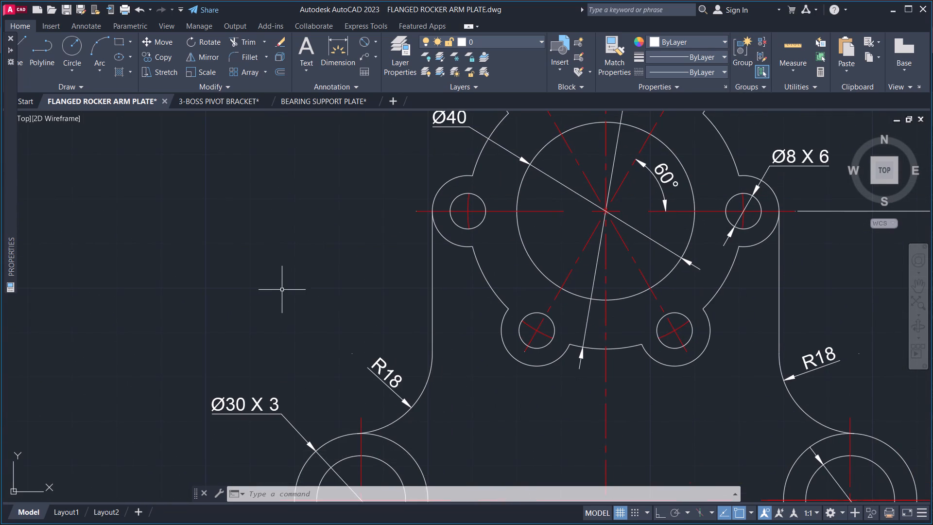
Inspect the lower half of the rocker arm plate, checking the R18 fillets, three bosses, R100 bottom arc and 110 centre-distance dimension.
{"action": "middle_click_drag", "start_coordinate": [301, 329], "coordinate": [203, 376]}
{"action": "middle_click_drag", "start_coordinate": [250, 379], "coordinate": [255, 289]}
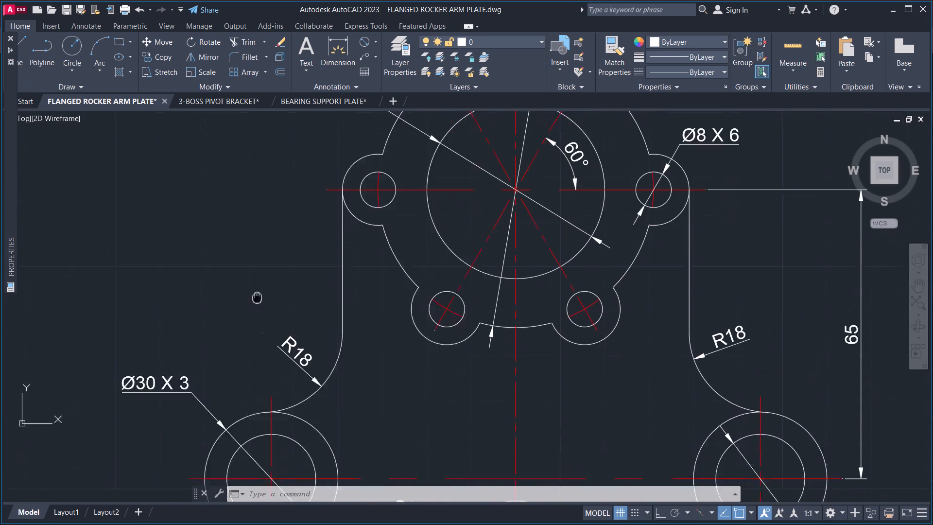
{"action": "middle_click_drag", "start_coordinate": [255, 289], "coordinate": [252, 275]}
{"action": "middle_click_drag", "start_coordinate": [237, 300], "coordinate": [233, 215]}
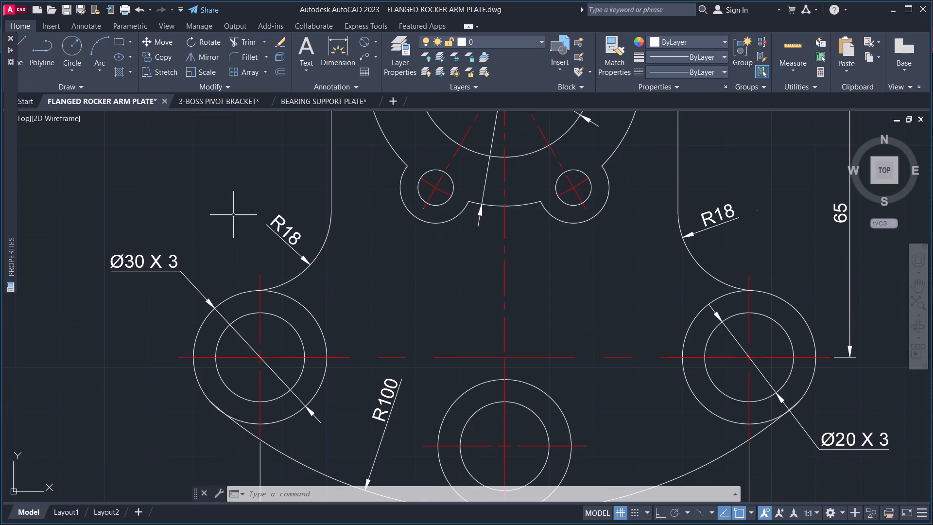
{"action": "middle_click_drag", "start_coordinate": [354, 311], "coordinate": [307, 298]}
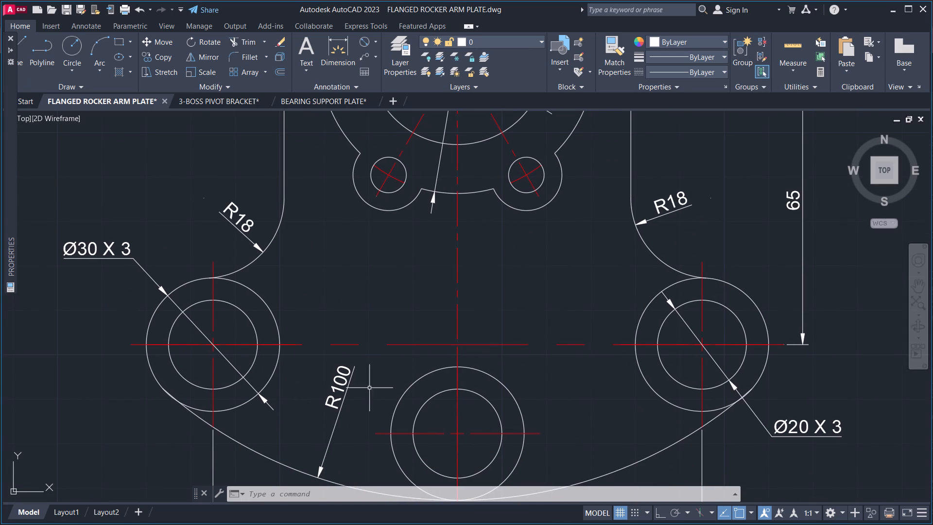
{"action": "middle_click_drag", "start_coordinate": [394, 372], "coordinate": [348, 302]}
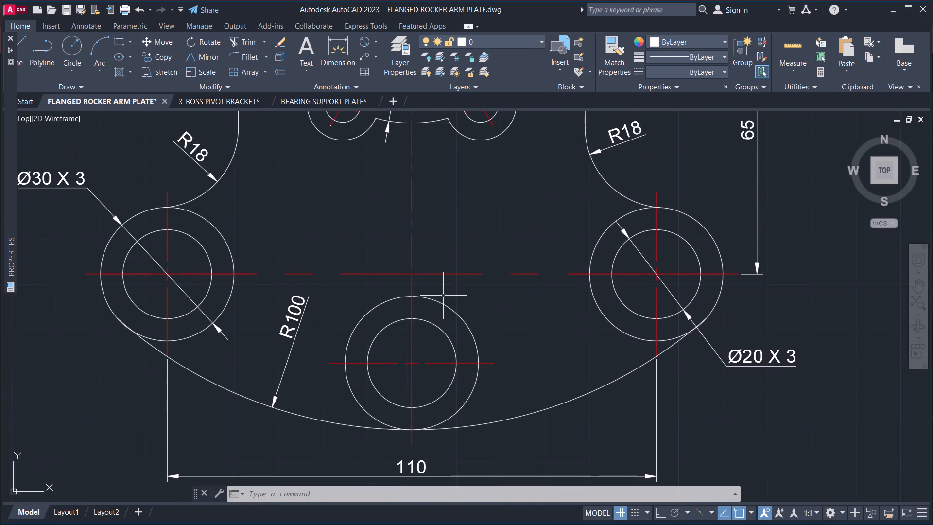
{"action": "middle_click_drag", "start_coordinate": [393, 207], "coordinate": [324, 220]}
{"action": "middle_click_drag", "start_coordinate": [396, 221], "coordinate": [383, 207]}
{"action": "middle_click_drag", "start_coordinate": [407, 145], "coordinate": [358, 92]}
{"action": "scroll", "coordinate": [360, 94], "scroll_direction": "up", "scroll_amount": 1}
{"action": "middle_click_drag", "start_coordinate": [358, 92], "coordinate": [356, 88]}
{"action": "middle_click", "coordinate": [356, 88]}
{"action": "middle_click_drag", "start_coordinate": [390, 122], "coordinate": [386, 107]}
{"action": "middle_click_drag", "start_coordinate": [442, 195], "coordinate": [500, 251]}
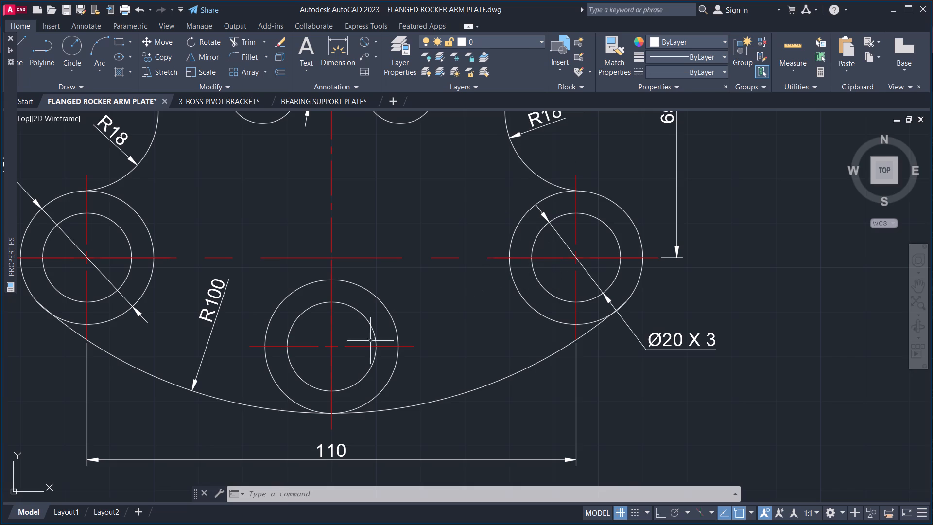
Recheck the flange's diameter, radius and angle dimensions and the 65 height dimension, finishing with the whole plate in view.
{"action": "middle_click_drag", "start_coordinate": [351, 186], "coordinate": [467, 241]}
{"action": "middle_click_drag", "start_coordinate": [441, 141], "coordinate": [503, 213]}
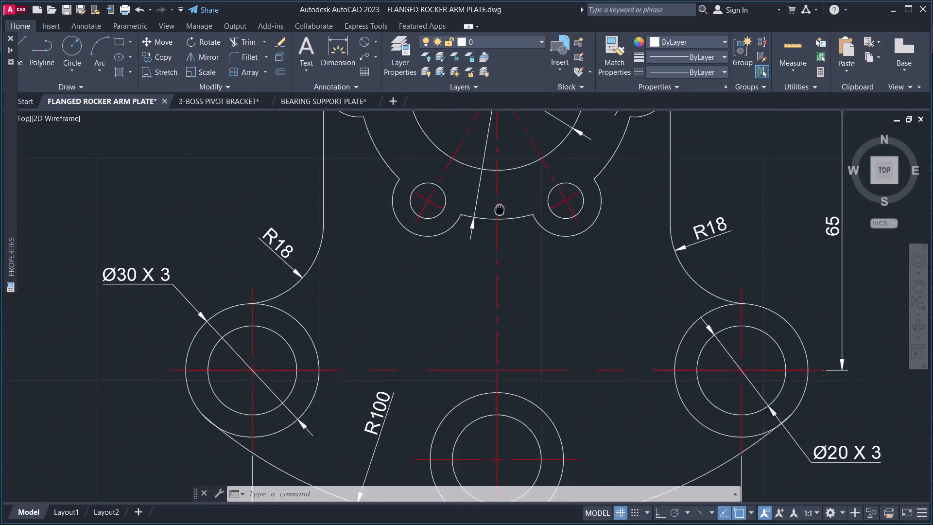
{"action": "middle_click_drag", "start_coordinate": [503, 213], "coordinate": [564, 346]}
{"action": "middle_click_drag", "start_coordinate": [556, 167], "coordinate": [488, 263]}
{"action": "scroll", "coordinate": [538, 262], "scroll_direction": "down", "scroll_amount": 1}
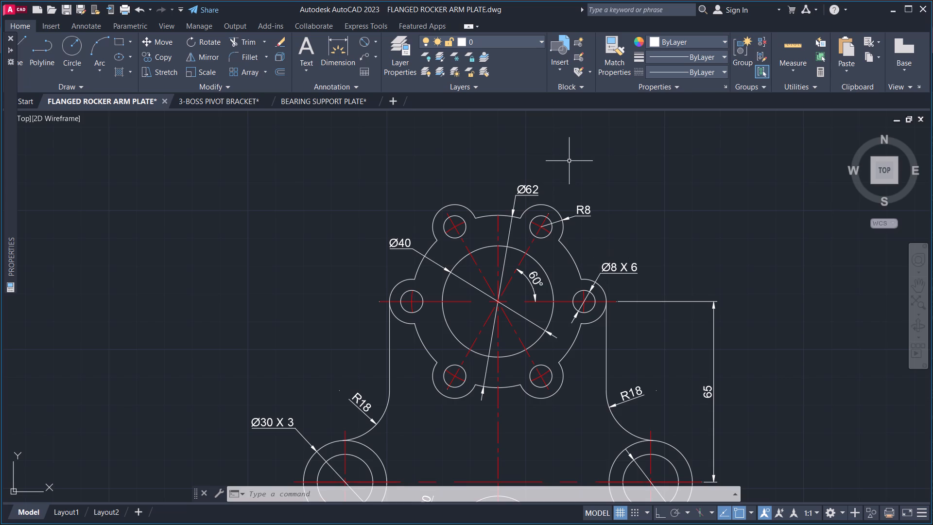
{"action": "middle_click_drag", "start_coordinate": [583, 313], "coordinate": [480, 156]}
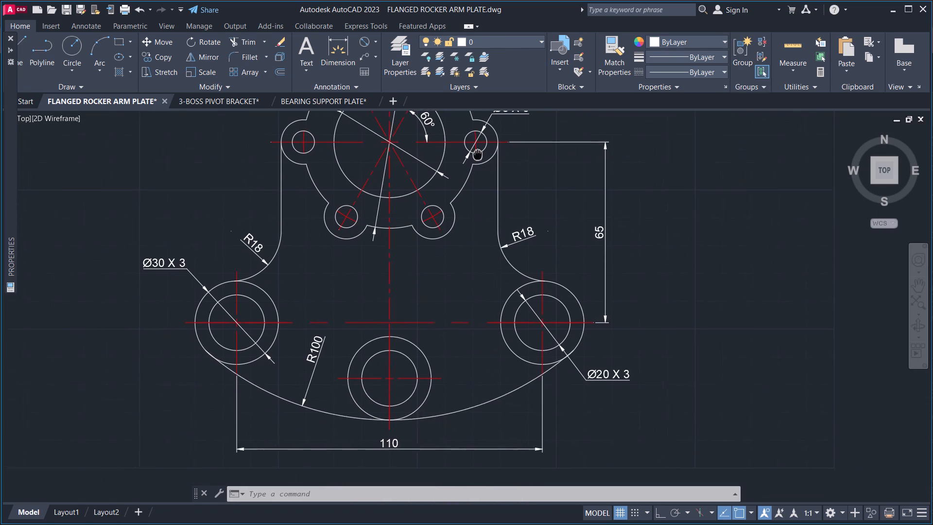
{"action": "middle_click_drag", "start_coordinate": [480, 156], "coordinate": [505, 174]}
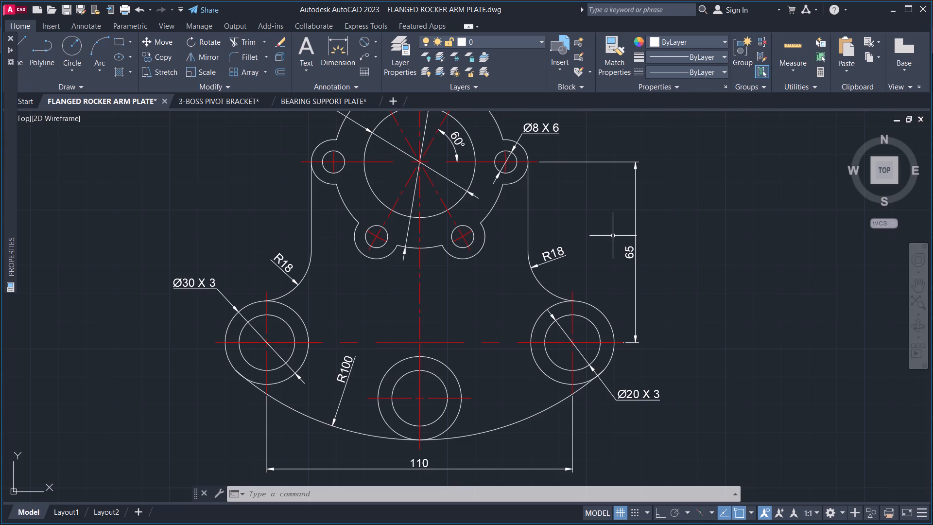
{"action": "middle_click_drag", "start_coordinate": [637, 279], "coordinate": [504, 322]}
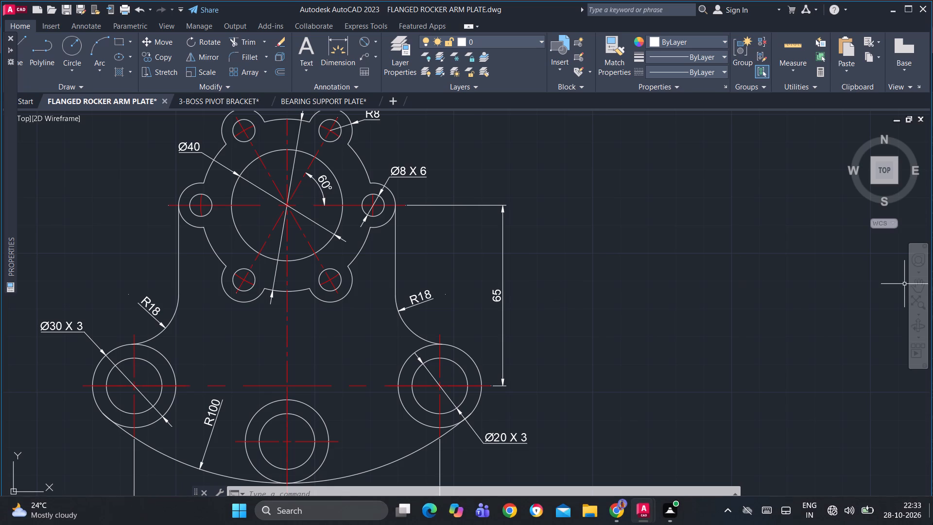
{"action": "middle_click_drag", "start_coordinate": [652, 385], "coordinate": [658, 347]}
{"action": "scroll", "coordinate": [658, 351], "scroll_direction": "down", "scroll_amount": 1}
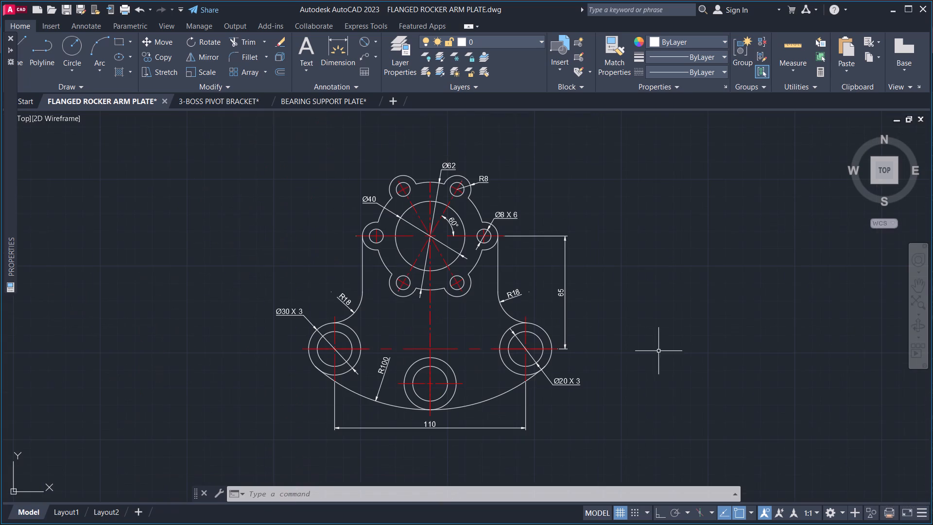
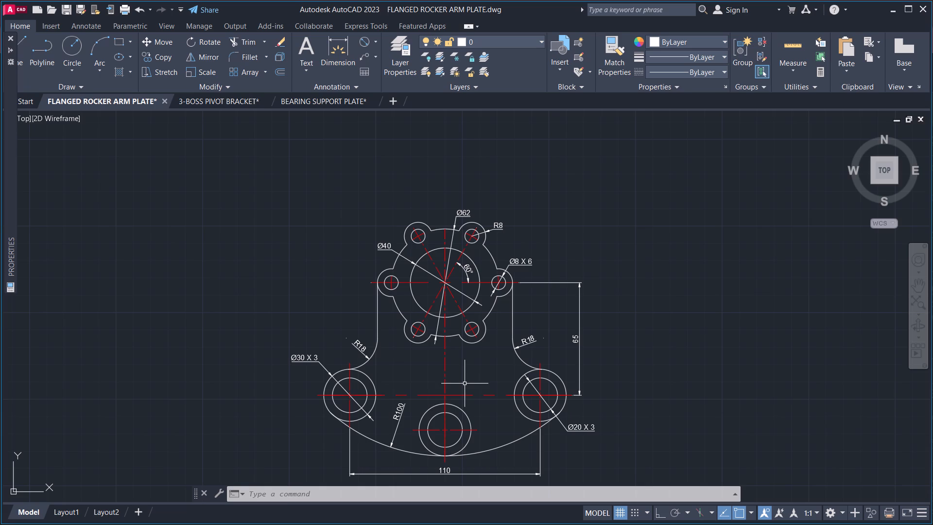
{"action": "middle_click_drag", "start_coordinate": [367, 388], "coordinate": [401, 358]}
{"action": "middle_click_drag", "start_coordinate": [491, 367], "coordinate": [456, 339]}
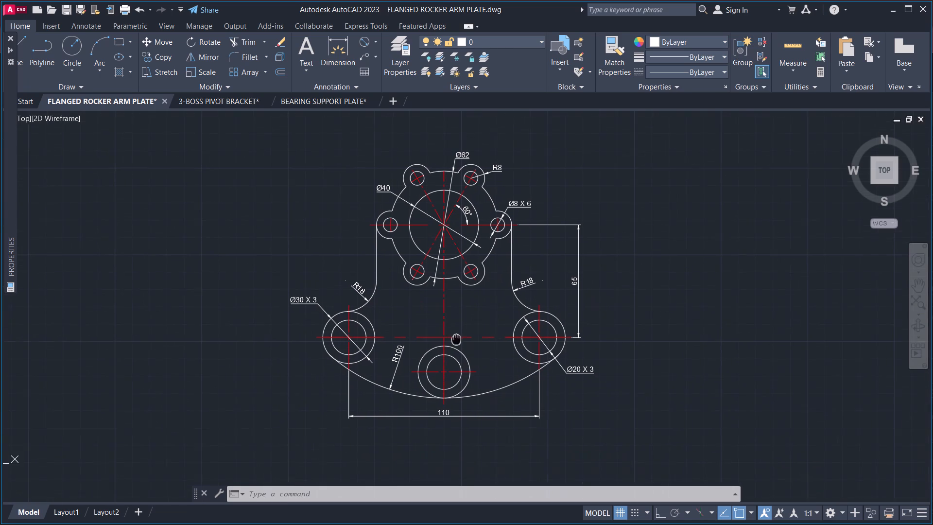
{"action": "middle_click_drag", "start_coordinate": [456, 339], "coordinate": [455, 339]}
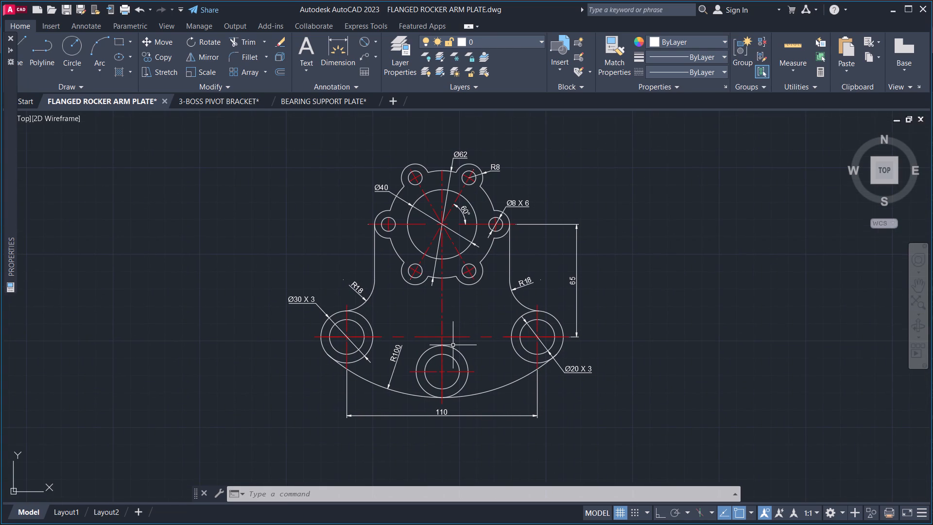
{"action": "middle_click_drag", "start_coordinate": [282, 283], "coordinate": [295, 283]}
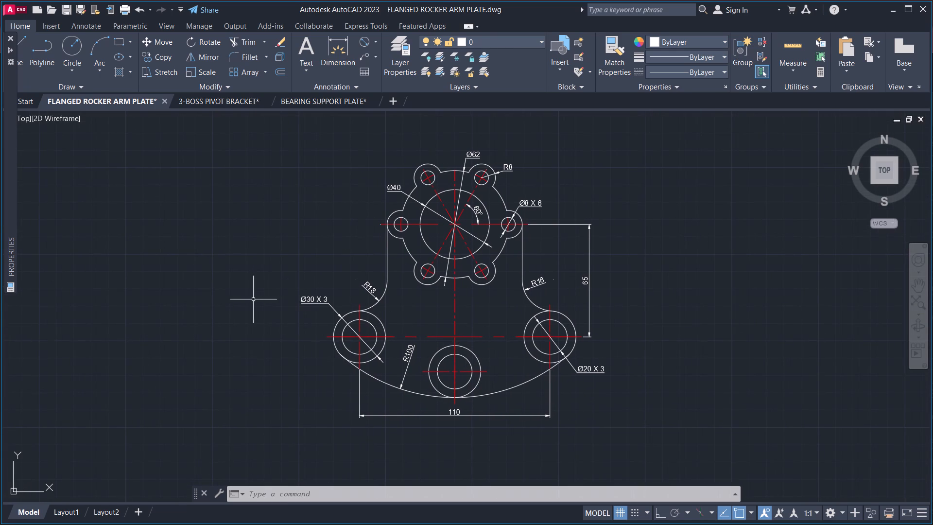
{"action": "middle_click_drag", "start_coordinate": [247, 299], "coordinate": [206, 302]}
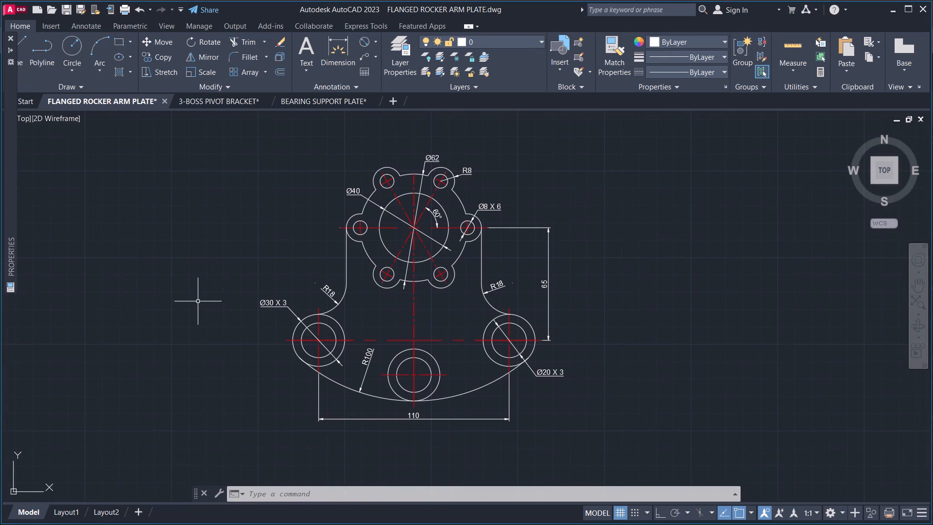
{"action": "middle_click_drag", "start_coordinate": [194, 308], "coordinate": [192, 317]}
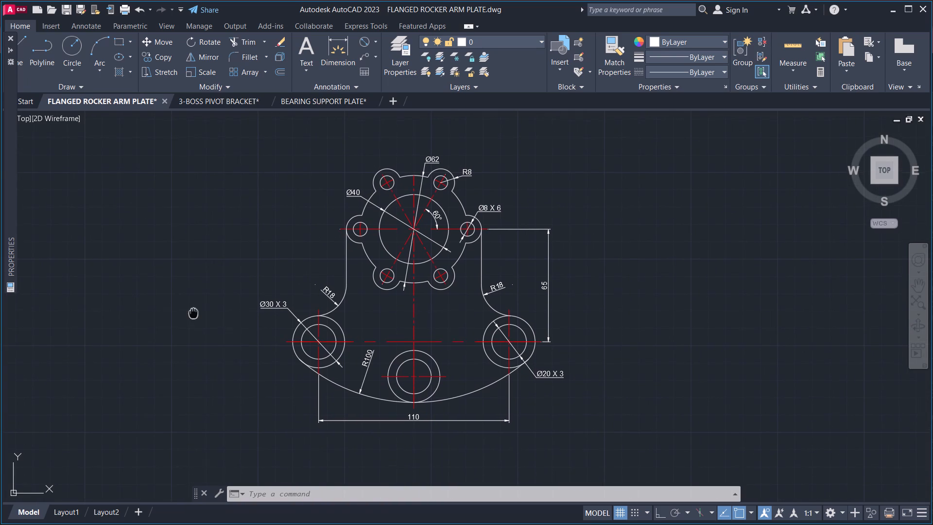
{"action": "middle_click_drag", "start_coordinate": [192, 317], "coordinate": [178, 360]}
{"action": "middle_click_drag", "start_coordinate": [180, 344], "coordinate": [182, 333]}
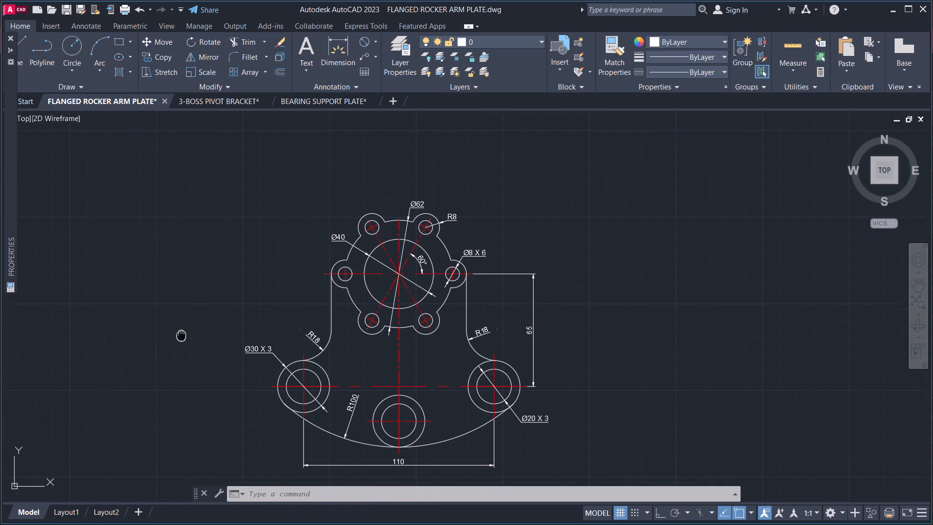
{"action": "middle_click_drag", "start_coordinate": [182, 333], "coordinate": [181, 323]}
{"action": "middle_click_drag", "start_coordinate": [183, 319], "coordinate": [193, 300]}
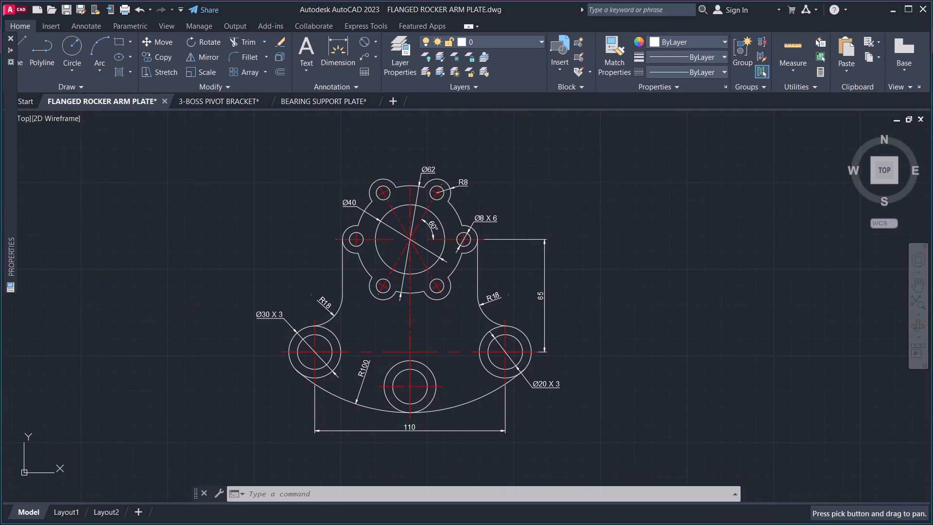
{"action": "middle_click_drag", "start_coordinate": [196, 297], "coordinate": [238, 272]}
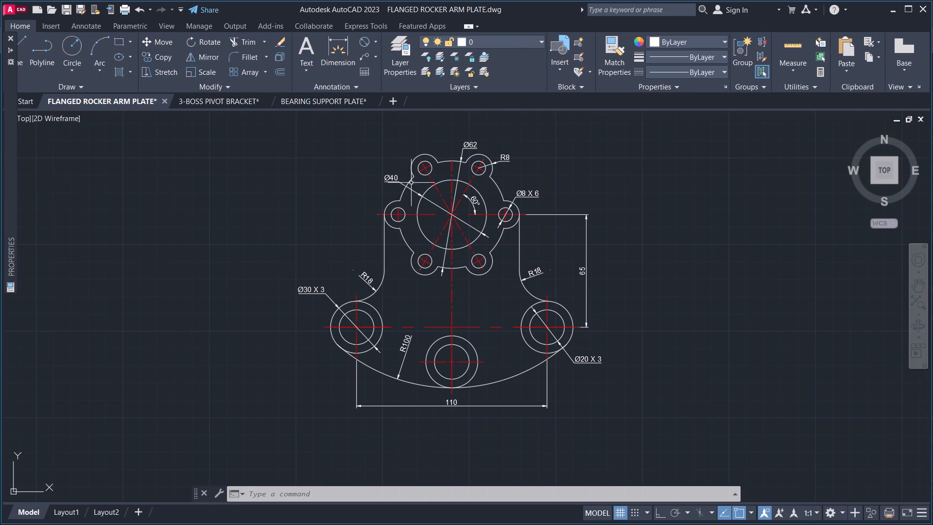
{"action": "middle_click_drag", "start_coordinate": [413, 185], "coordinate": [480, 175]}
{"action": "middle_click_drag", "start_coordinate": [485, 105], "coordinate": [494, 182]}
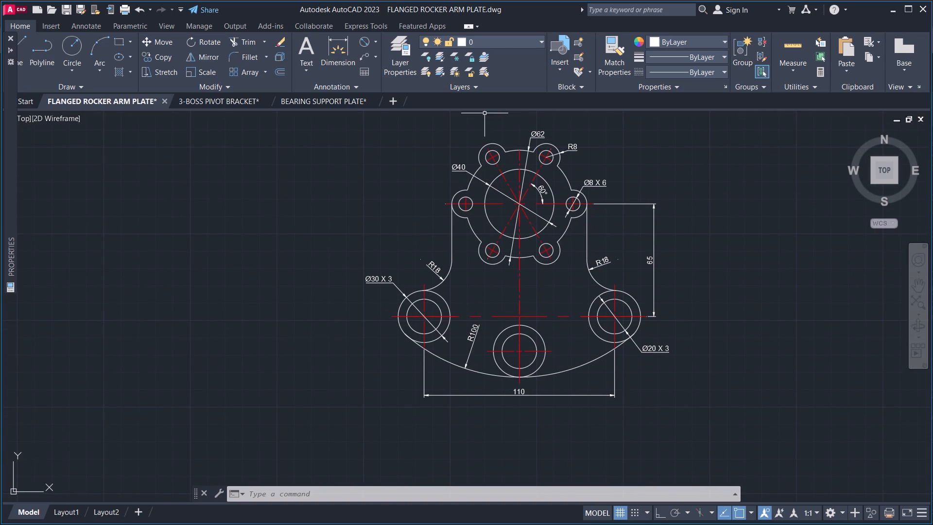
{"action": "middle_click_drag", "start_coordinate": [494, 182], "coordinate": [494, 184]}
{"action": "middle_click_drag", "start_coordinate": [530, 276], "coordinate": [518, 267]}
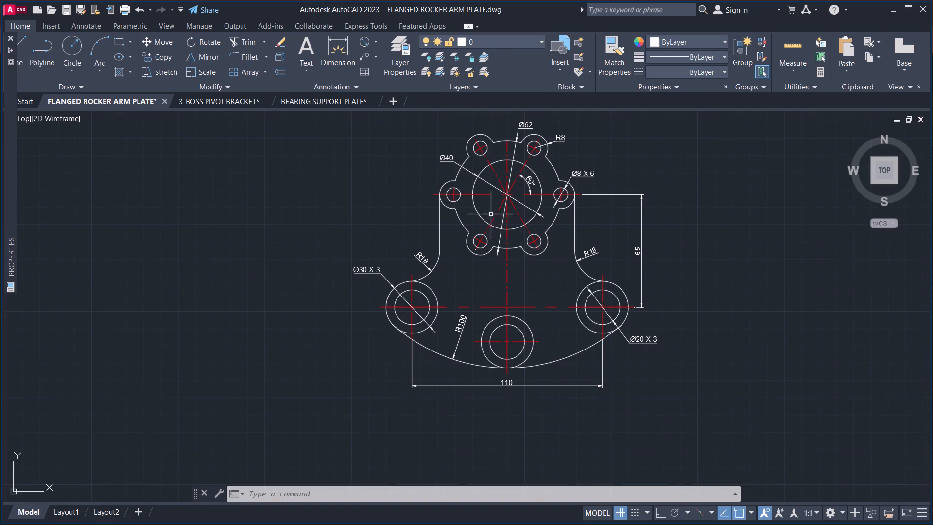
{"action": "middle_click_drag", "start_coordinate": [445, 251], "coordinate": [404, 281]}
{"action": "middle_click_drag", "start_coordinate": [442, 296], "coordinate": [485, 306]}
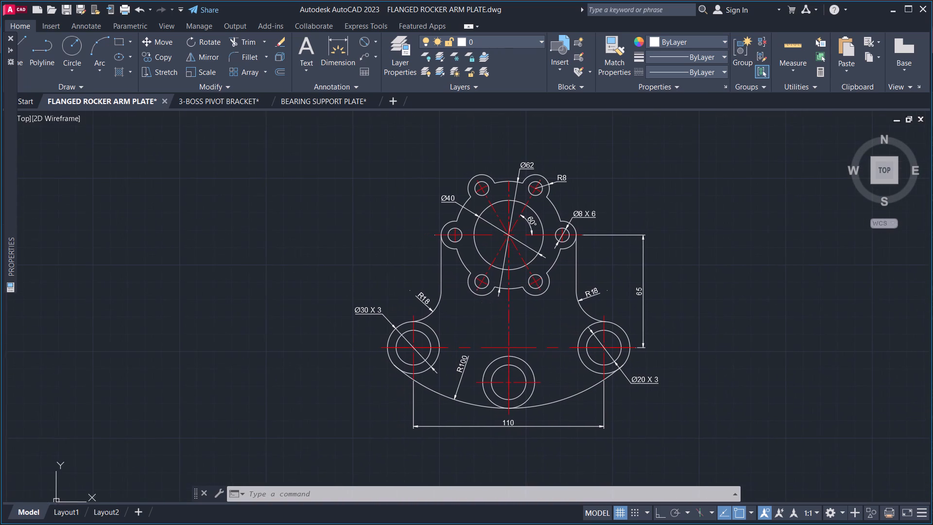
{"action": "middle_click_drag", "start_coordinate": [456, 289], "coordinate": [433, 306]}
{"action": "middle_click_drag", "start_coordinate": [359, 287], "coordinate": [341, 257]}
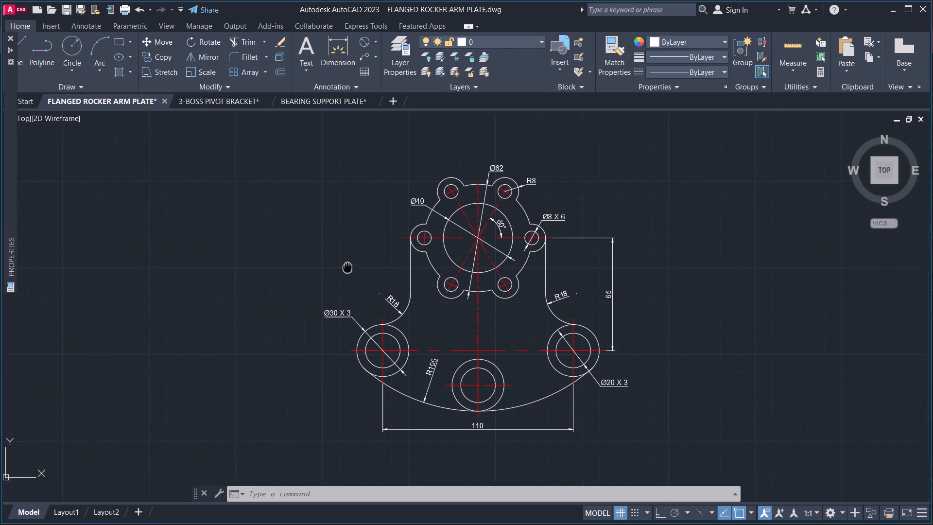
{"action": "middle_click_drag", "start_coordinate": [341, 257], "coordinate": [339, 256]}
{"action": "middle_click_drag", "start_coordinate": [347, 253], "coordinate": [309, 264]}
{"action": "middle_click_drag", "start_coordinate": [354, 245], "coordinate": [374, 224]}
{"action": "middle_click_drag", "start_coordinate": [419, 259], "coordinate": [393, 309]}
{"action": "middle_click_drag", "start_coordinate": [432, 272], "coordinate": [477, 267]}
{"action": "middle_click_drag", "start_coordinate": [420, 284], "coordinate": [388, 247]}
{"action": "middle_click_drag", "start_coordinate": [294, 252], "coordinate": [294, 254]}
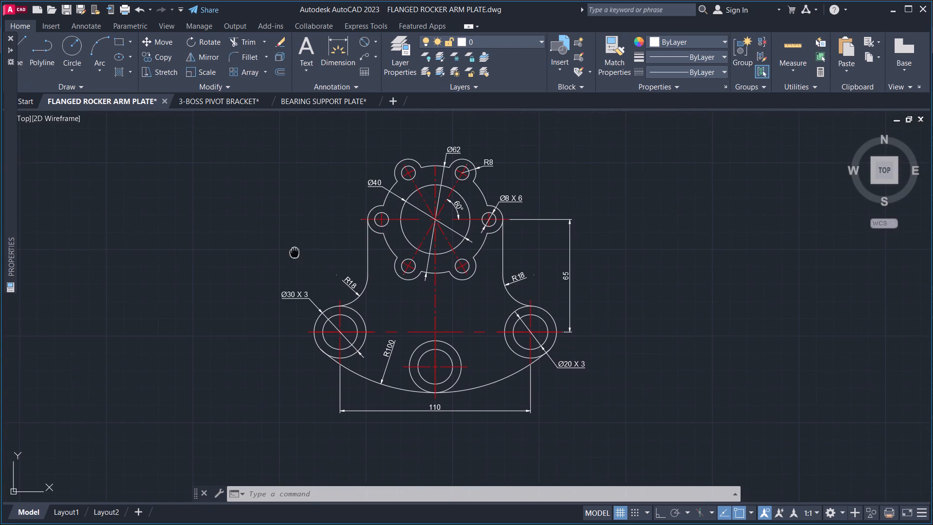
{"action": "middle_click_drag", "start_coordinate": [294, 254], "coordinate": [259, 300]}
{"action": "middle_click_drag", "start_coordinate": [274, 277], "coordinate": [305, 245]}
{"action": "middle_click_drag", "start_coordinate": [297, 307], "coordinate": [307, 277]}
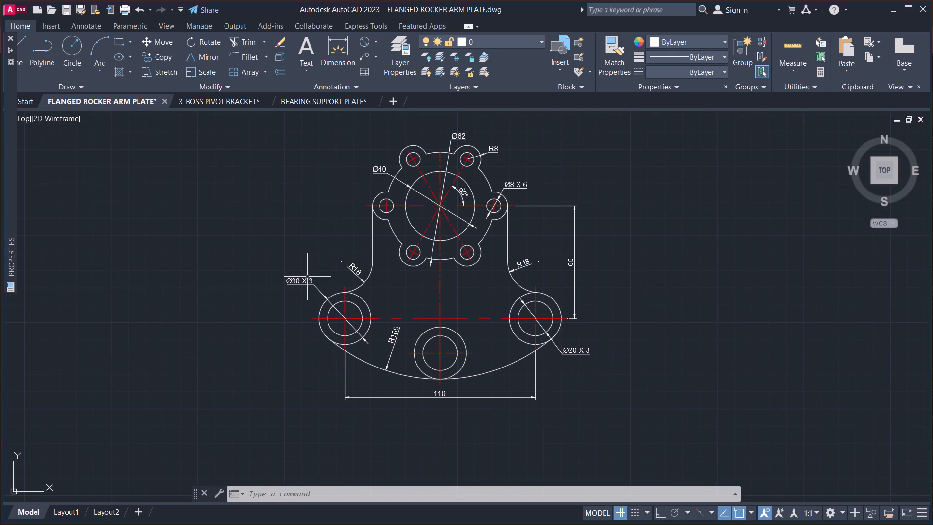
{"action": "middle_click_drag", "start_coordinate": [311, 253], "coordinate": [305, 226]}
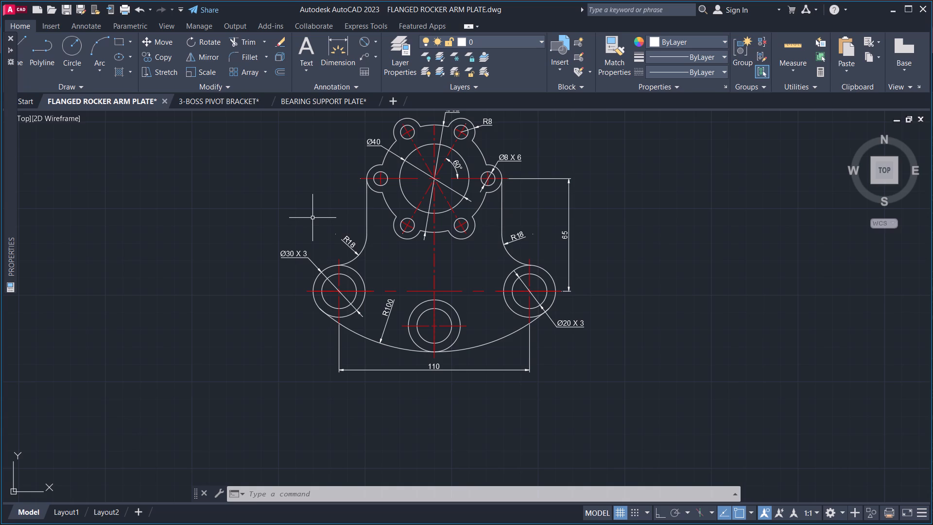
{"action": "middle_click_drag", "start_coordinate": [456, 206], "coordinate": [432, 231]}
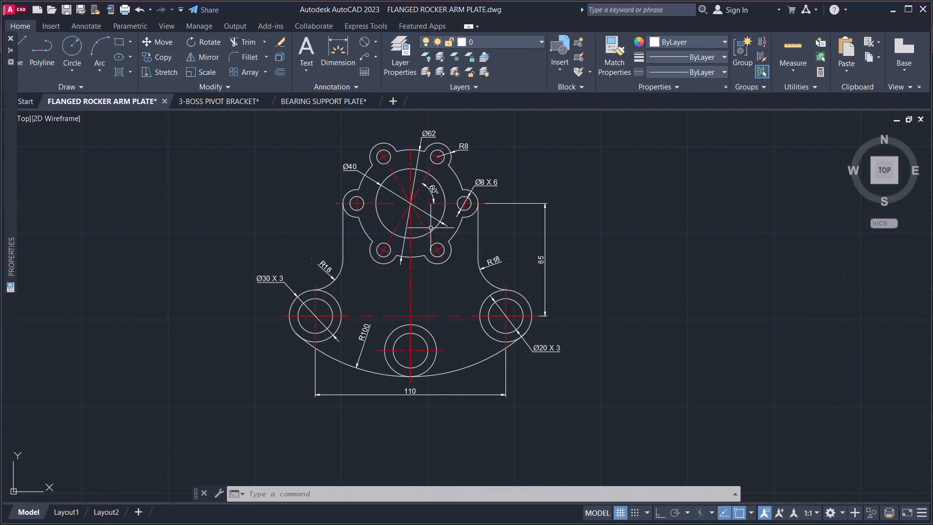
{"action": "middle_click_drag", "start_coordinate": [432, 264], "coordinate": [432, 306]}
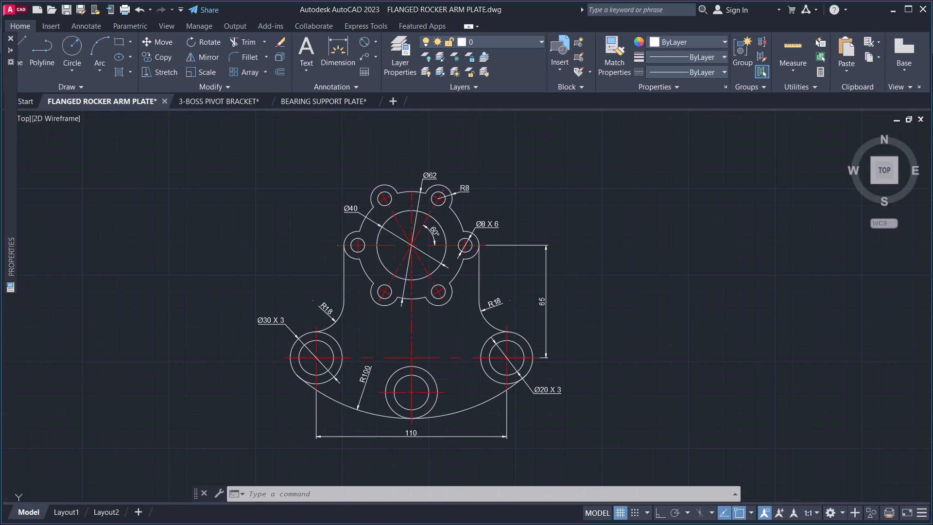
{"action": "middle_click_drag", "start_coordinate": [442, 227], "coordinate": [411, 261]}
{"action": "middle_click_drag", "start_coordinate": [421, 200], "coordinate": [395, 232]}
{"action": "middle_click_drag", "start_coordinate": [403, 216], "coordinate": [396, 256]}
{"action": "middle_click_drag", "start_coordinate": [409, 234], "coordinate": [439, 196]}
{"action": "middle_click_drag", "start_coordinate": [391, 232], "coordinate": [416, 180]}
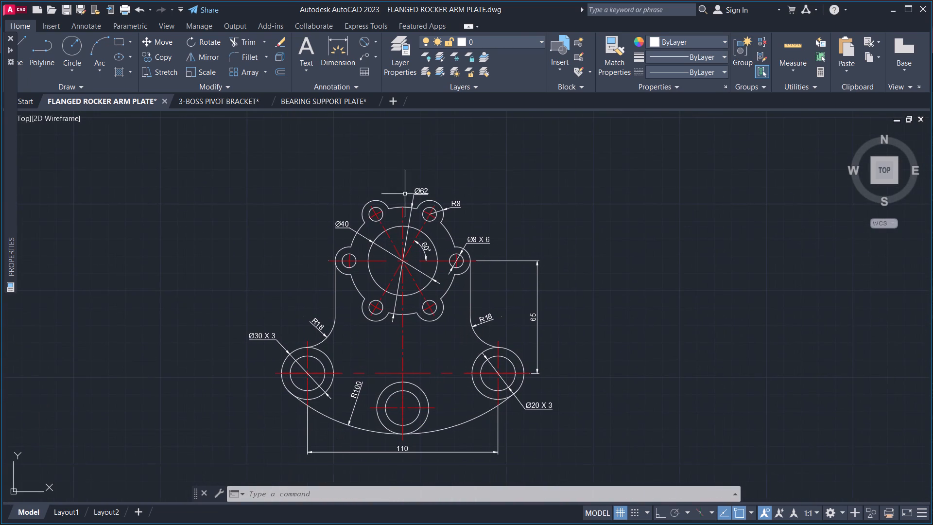